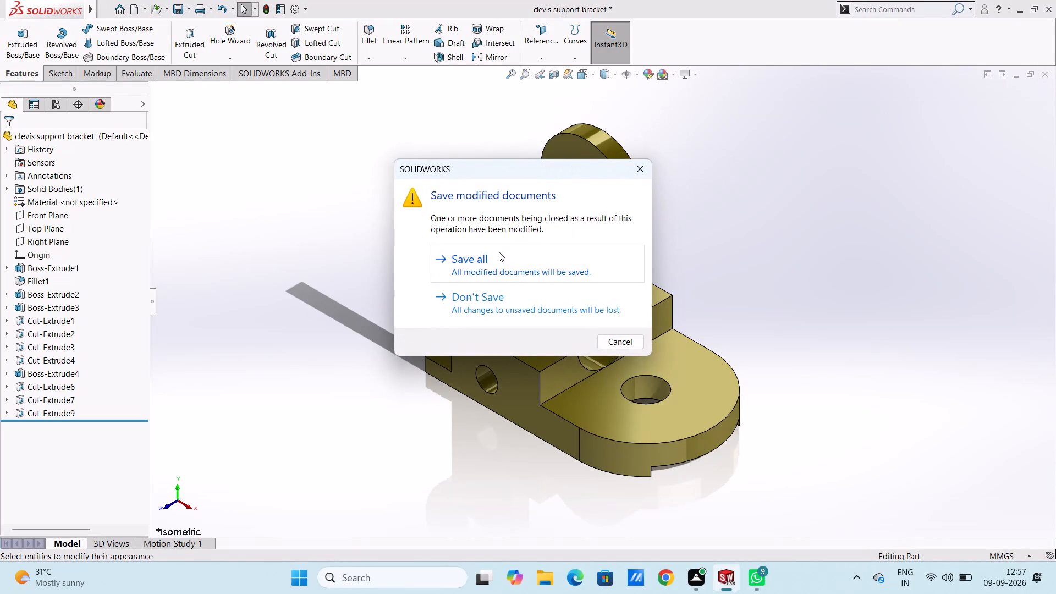
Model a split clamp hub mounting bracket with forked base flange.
Save all modified documents while closing the clevis support bracket part.
click(489, 262)
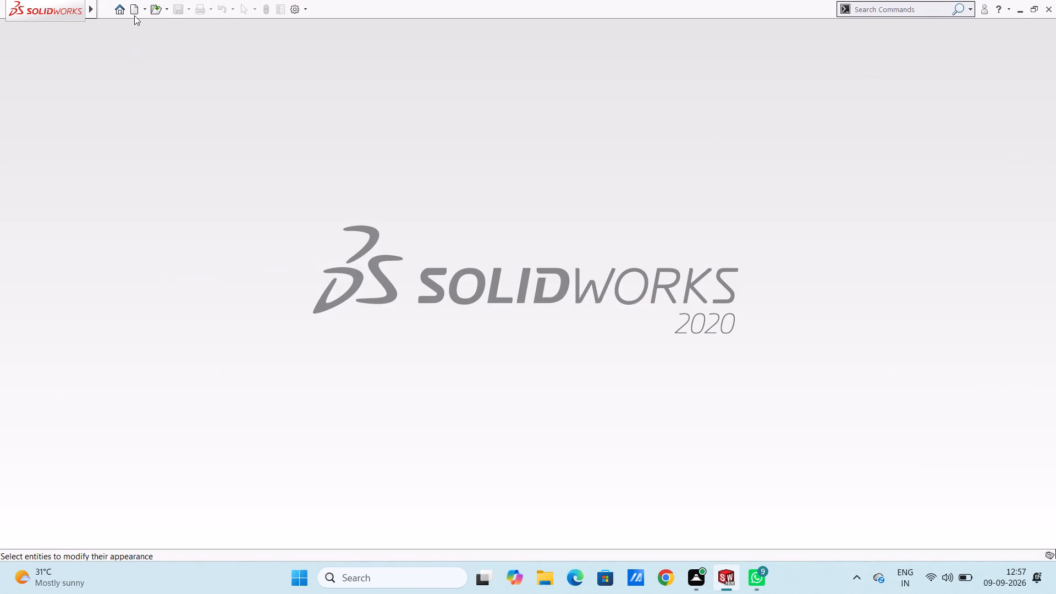
Create a new part document.
click(133, 9)
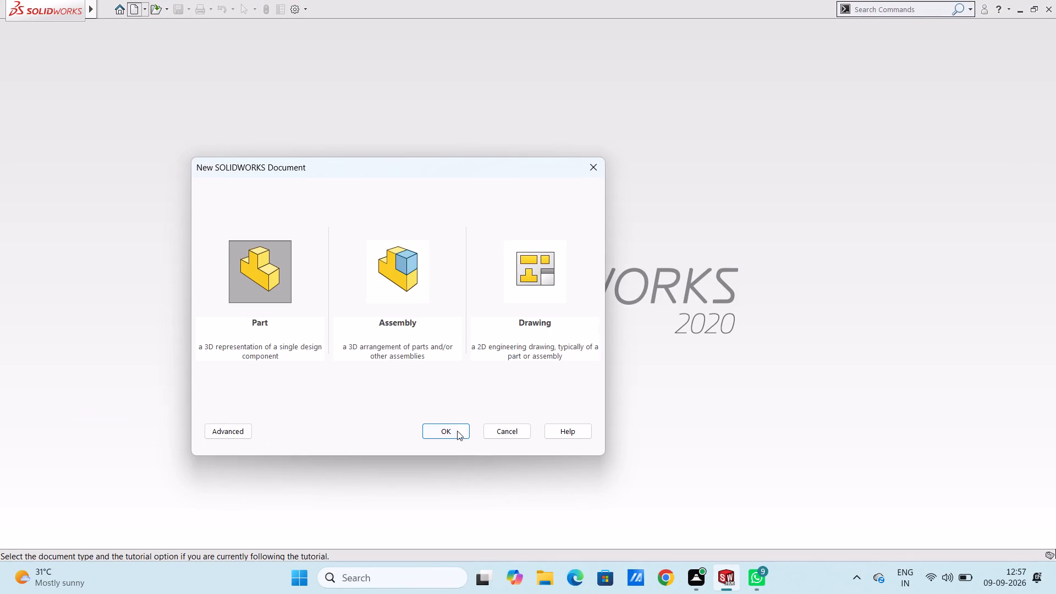
click(458, 433)
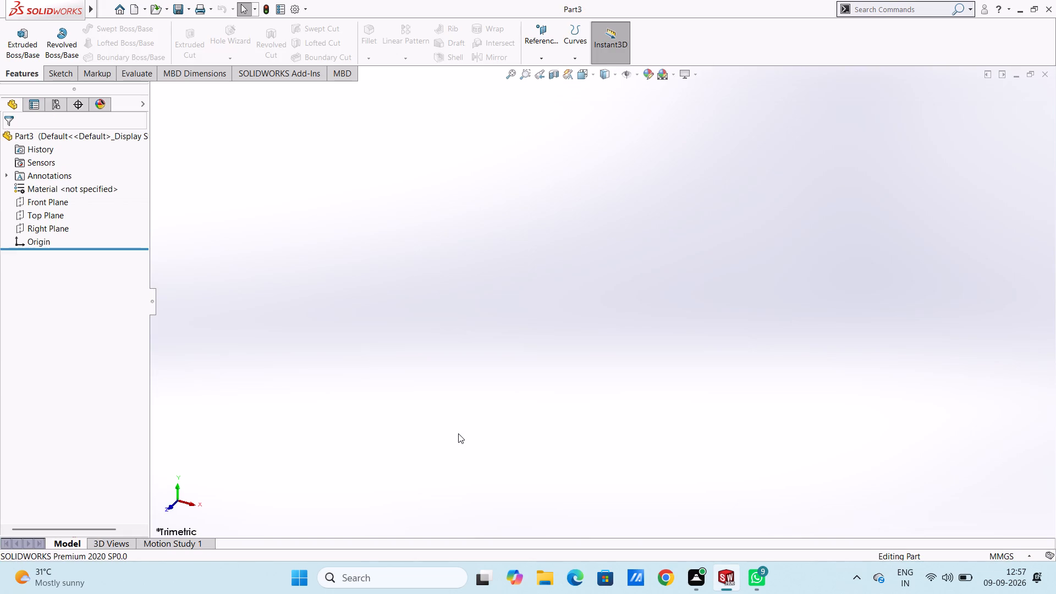
Start a new sketch on the Top Plane.
click(57, 215)
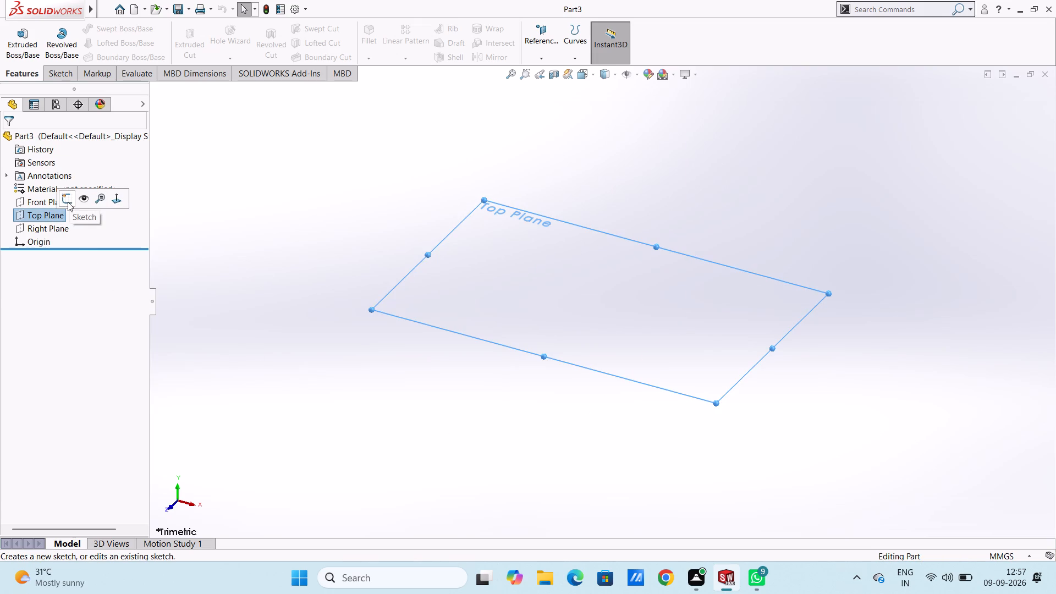
click(68, 202)
click(333, 399)
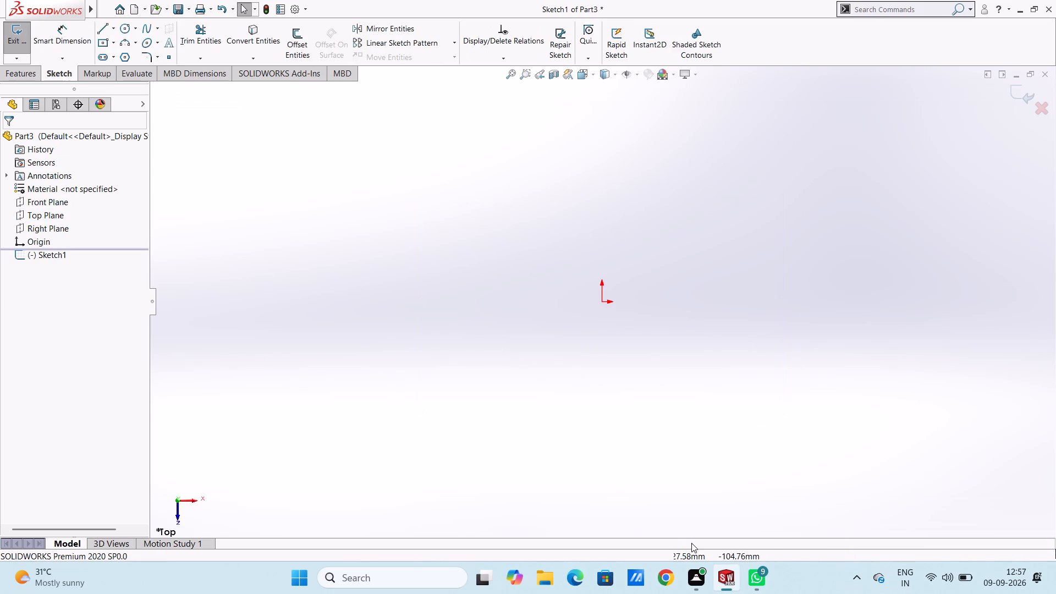
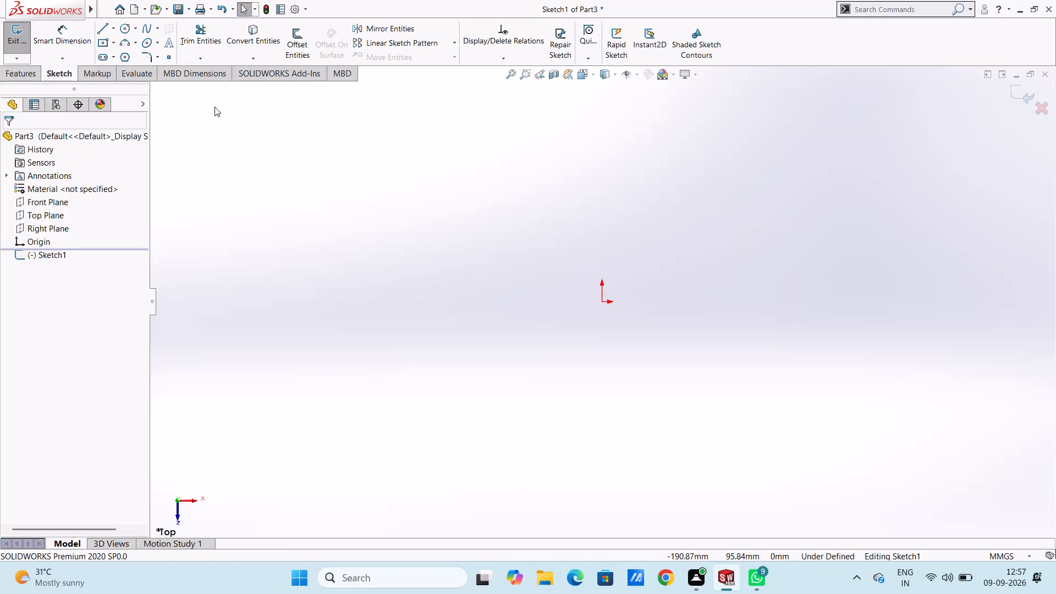
Sketch a circle centred on the origin with a radius of 30 mm.
click(122, 26)
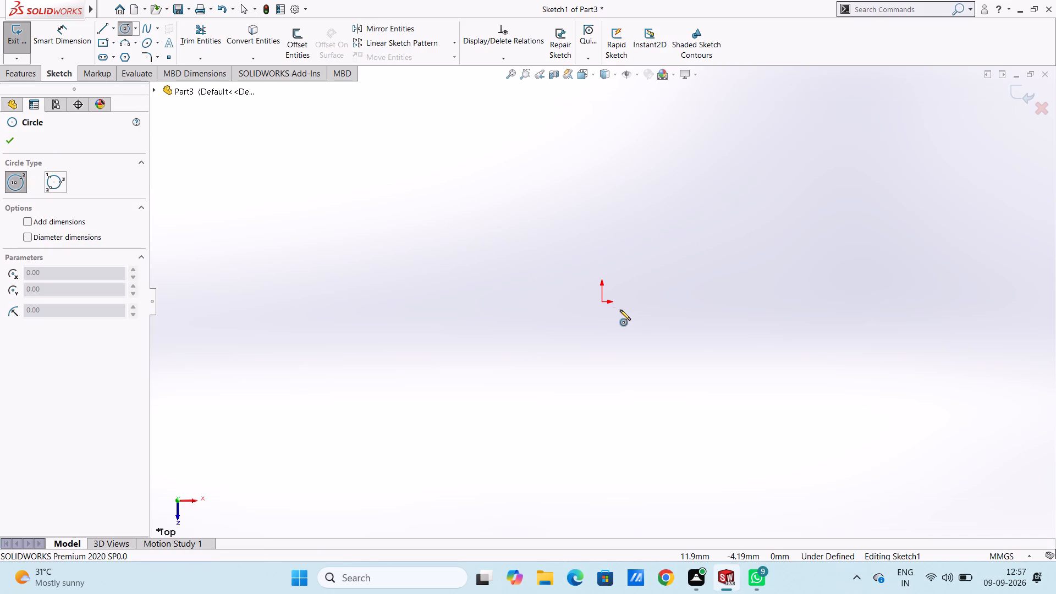
click(602, 302)
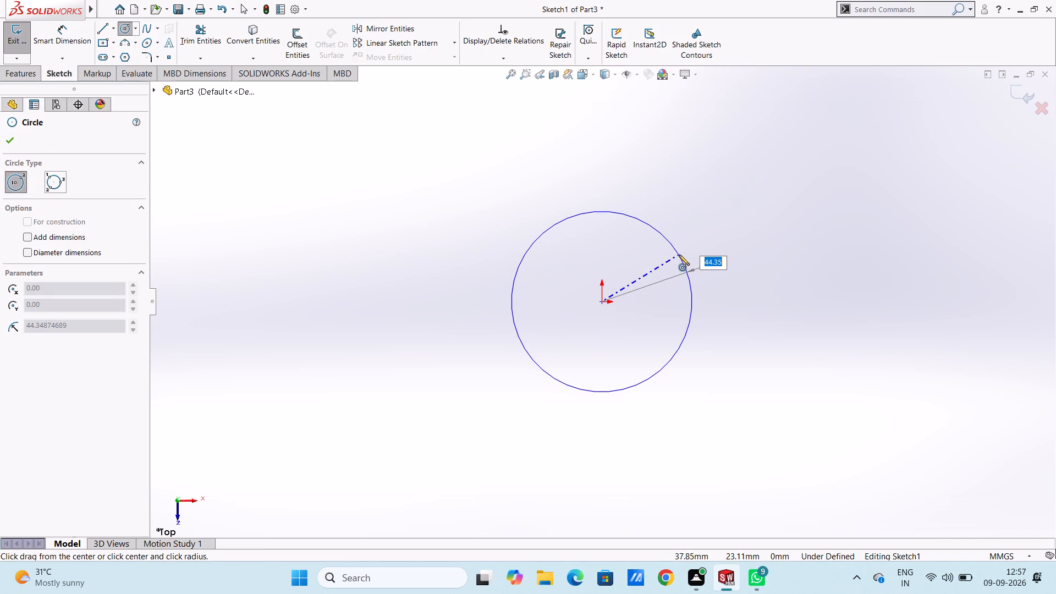
text(30)
key(Return)
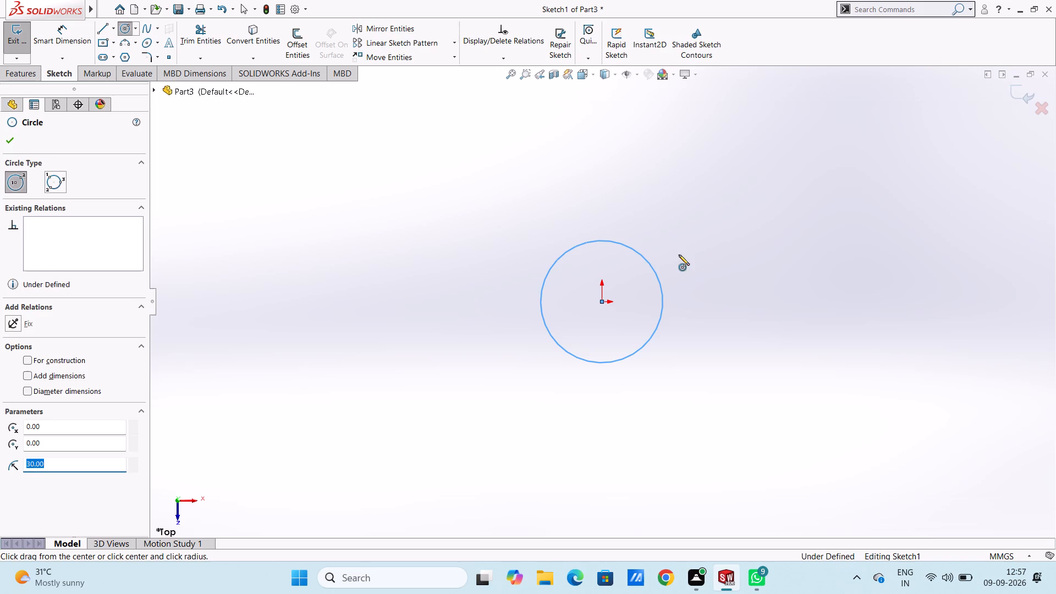
key(Escape)
key(Escape)
key(Escape)
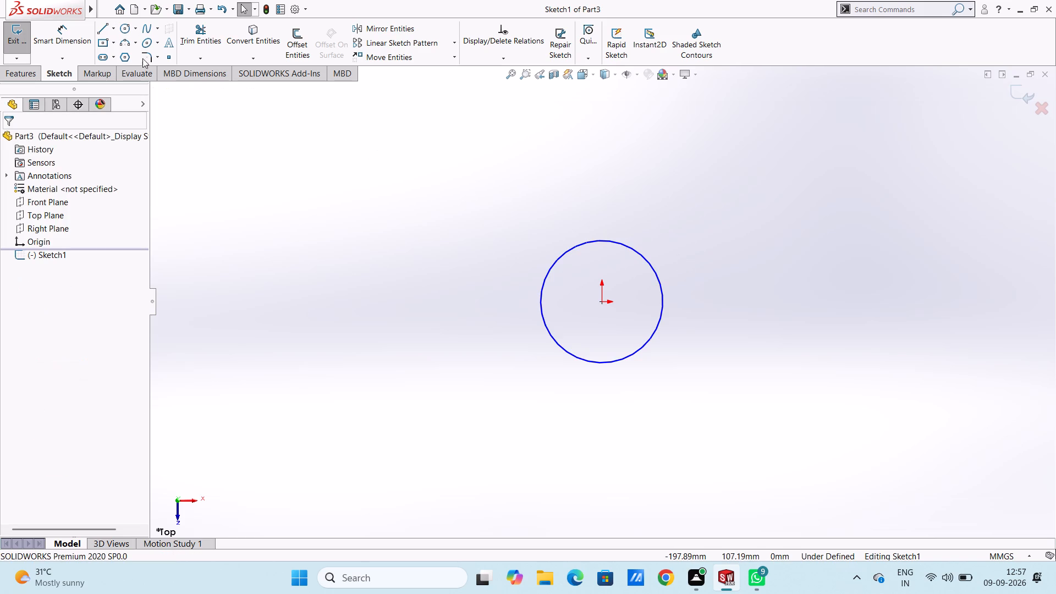
Add a diameter dimension to the circle, placed outside its upper-left side.
click(81, 37)
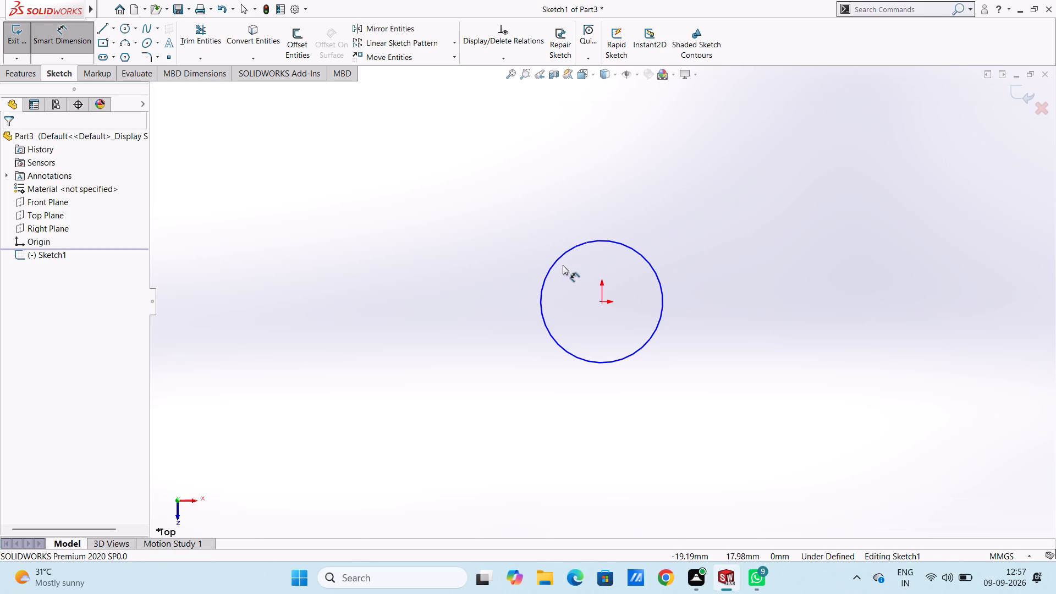
click(555, 263)
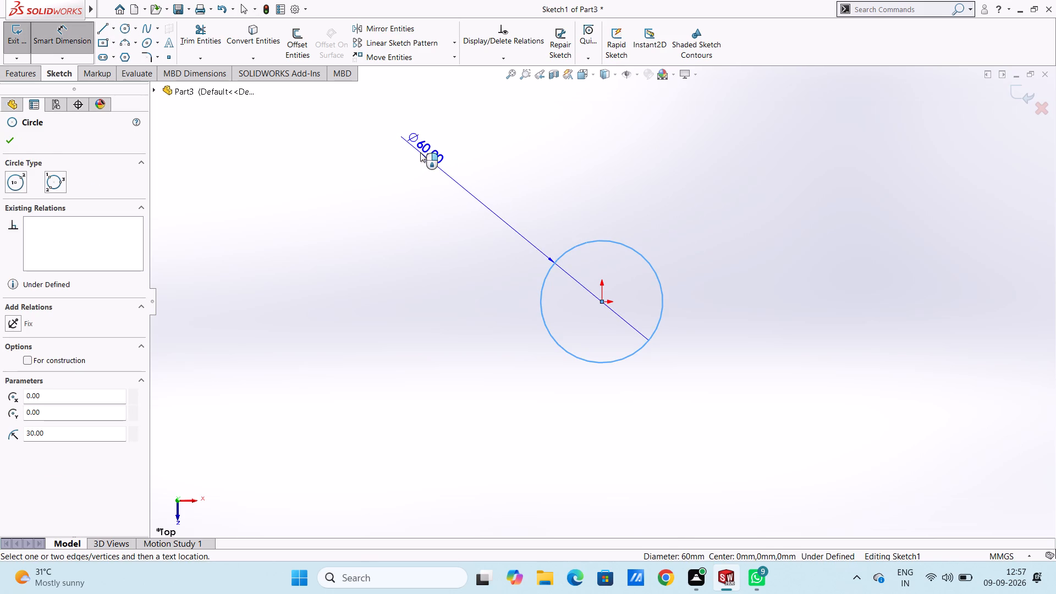
click(420, 152)
key(Return)
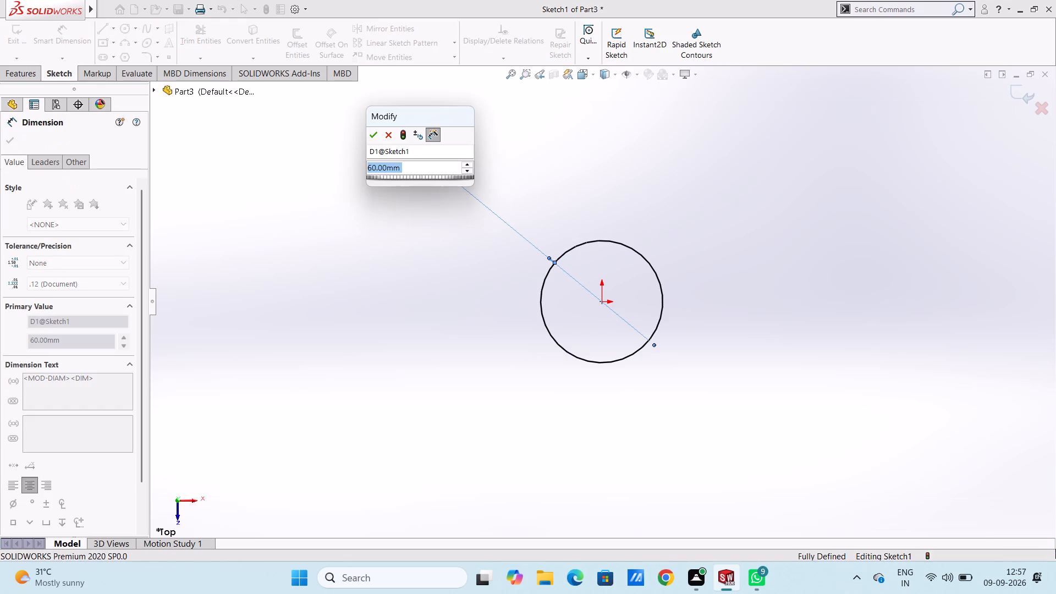
click(443, 235)
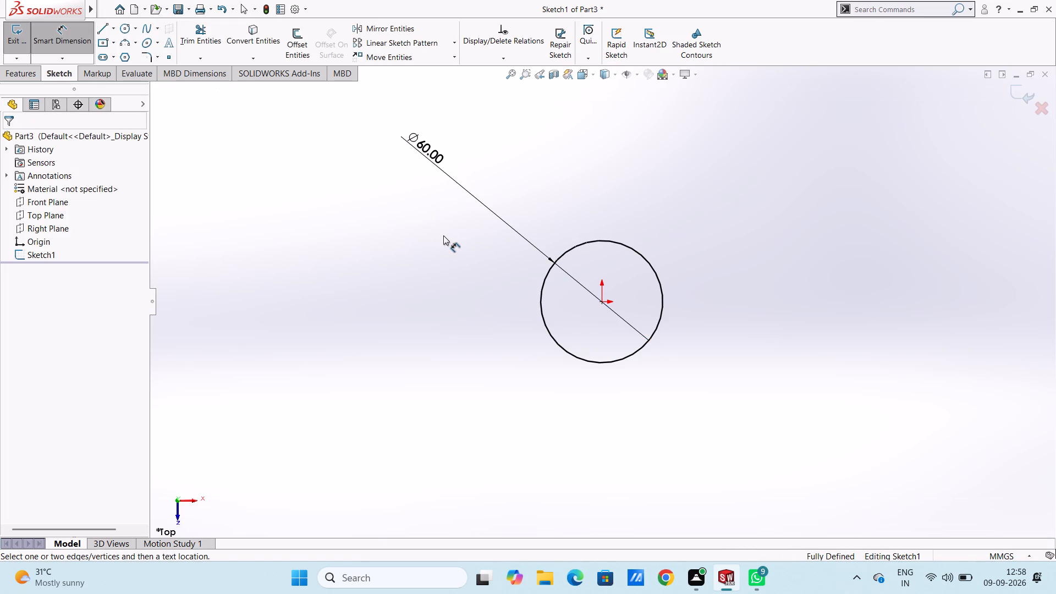
key(Escape)
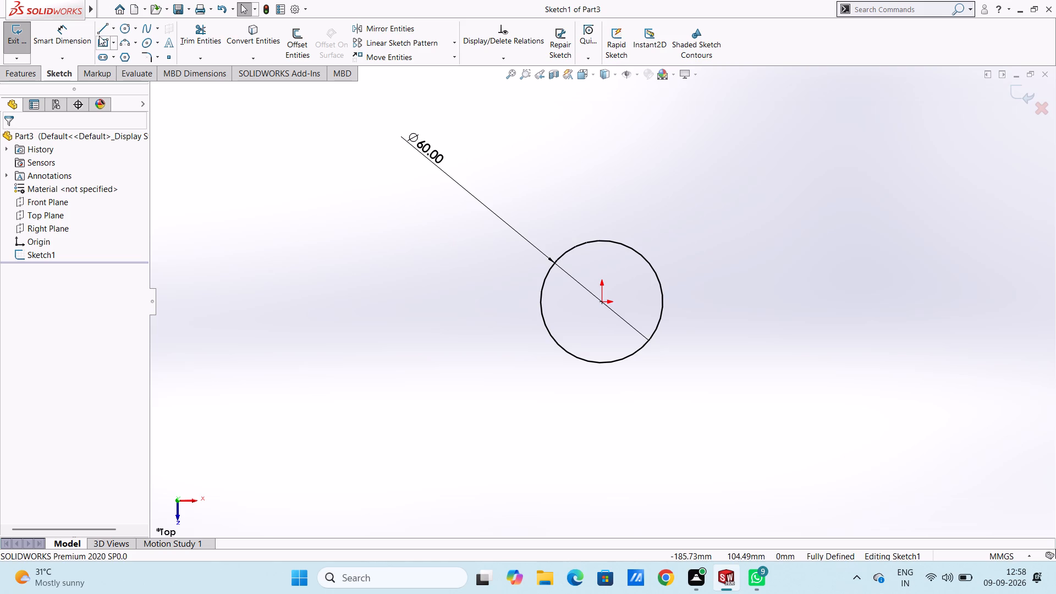
Sketch a horizontal line from the circle's left quadrant point to the origin.
click(100, 32)
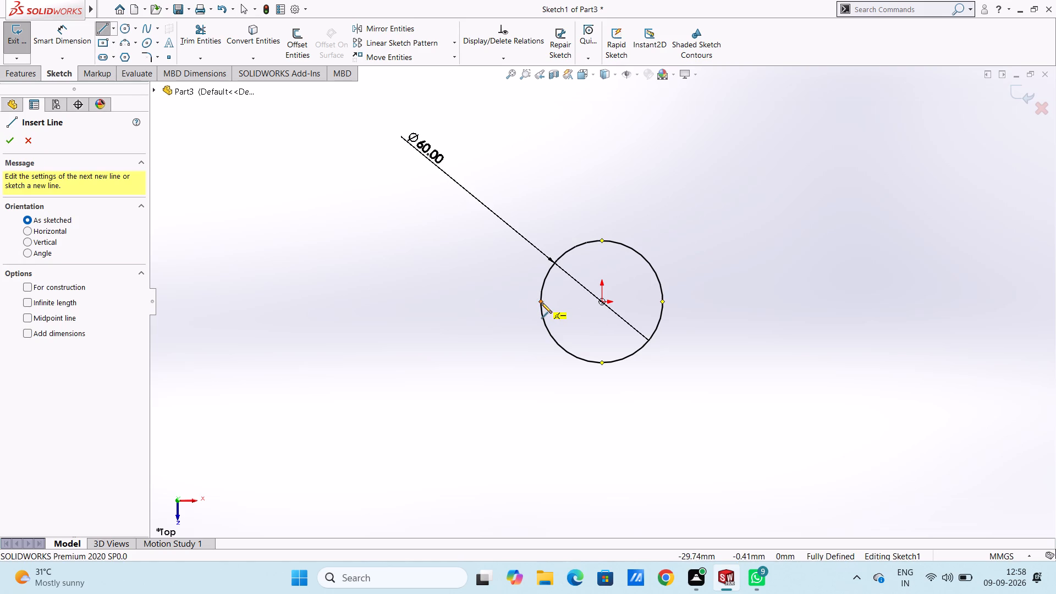
click(541, 302)
click(603, 303)
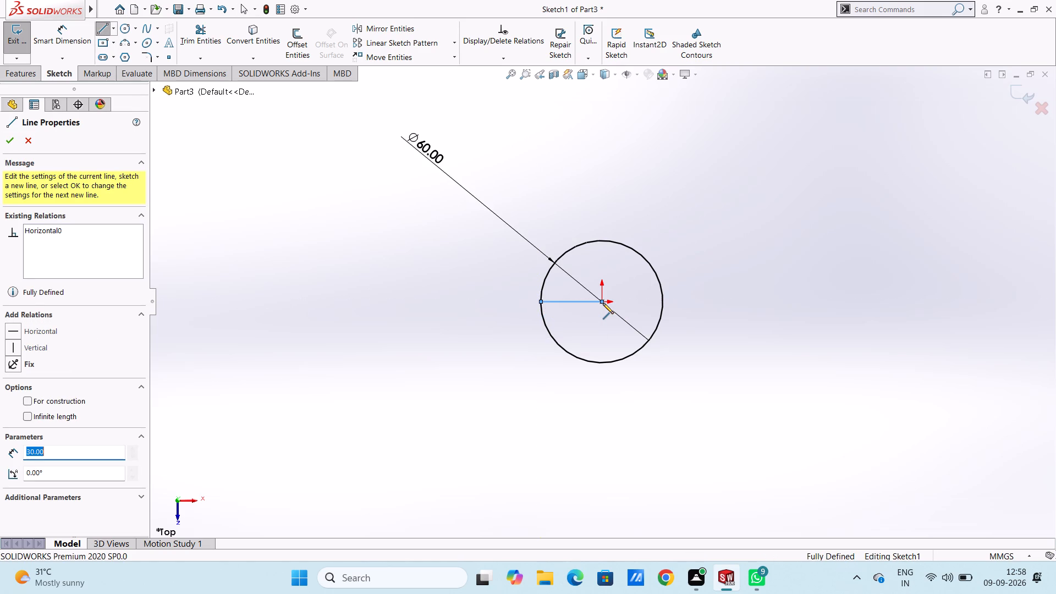
key(Escape)
key(Escape)
key(Escape)
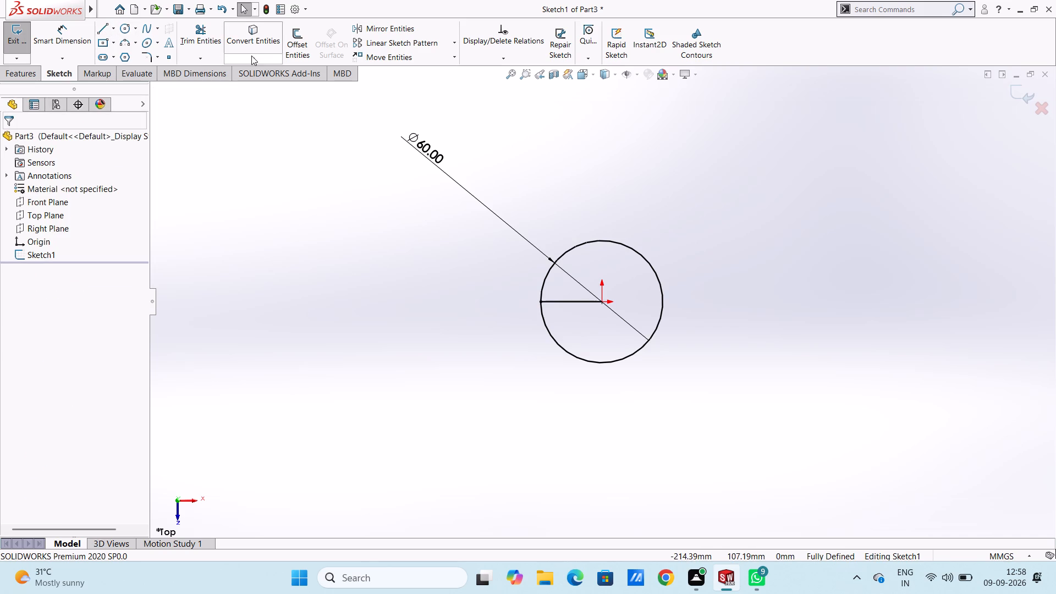
Offset the horizontal radius line 3 mm in both directions using Offset Entities.
click(298, 45)
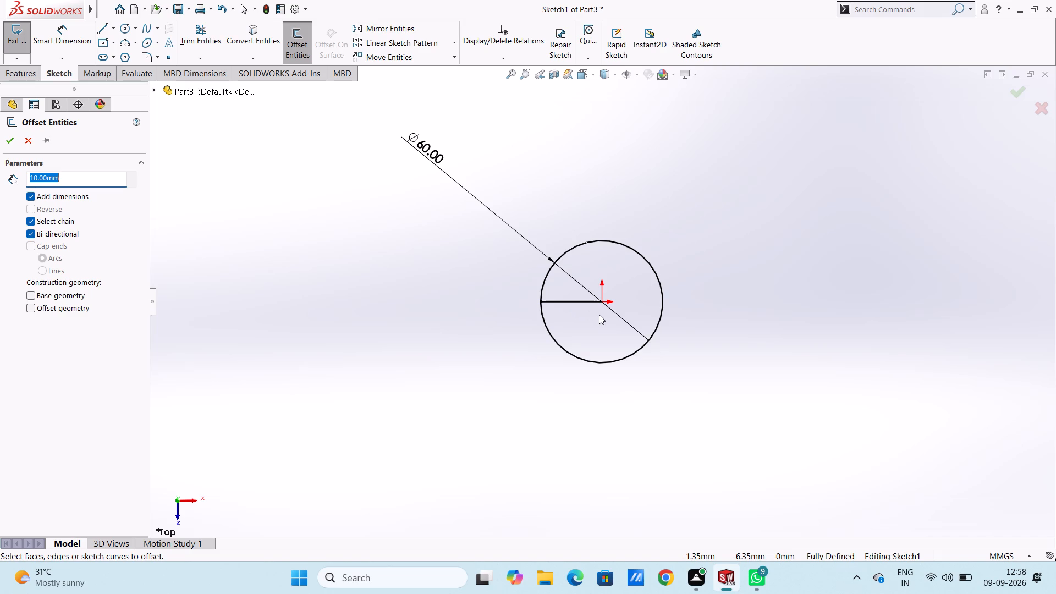
key(6)
key(3)
key(Return)
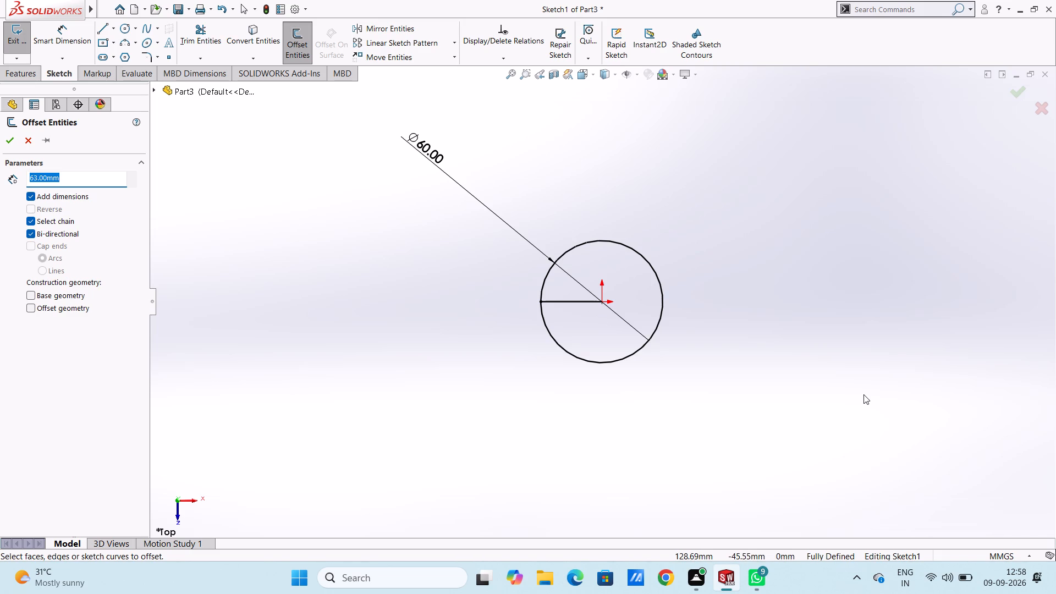
key(3)
key(Return)
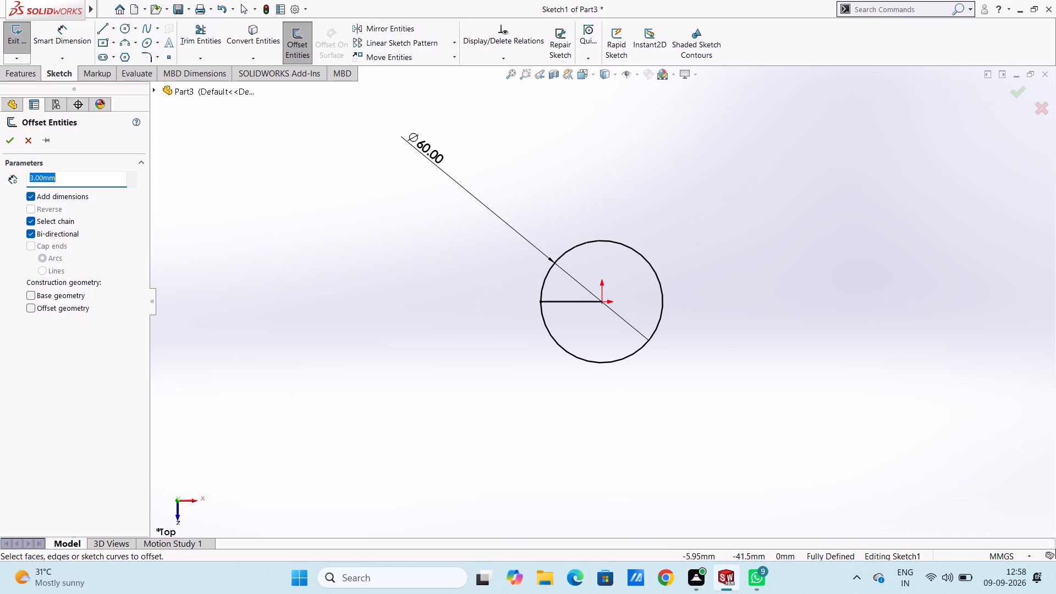
click(582, 303)
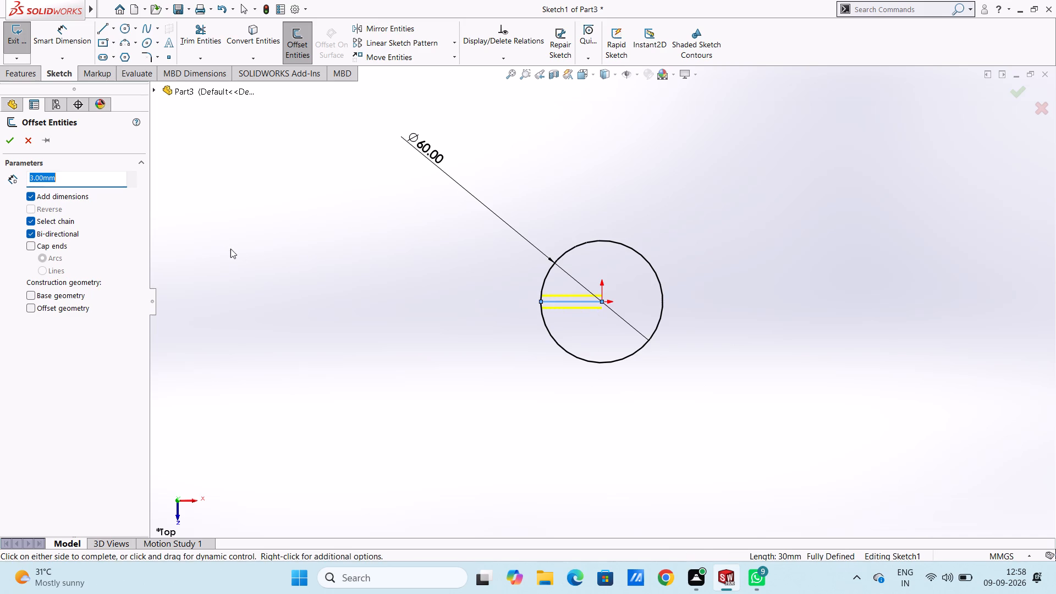
click(12, 142)
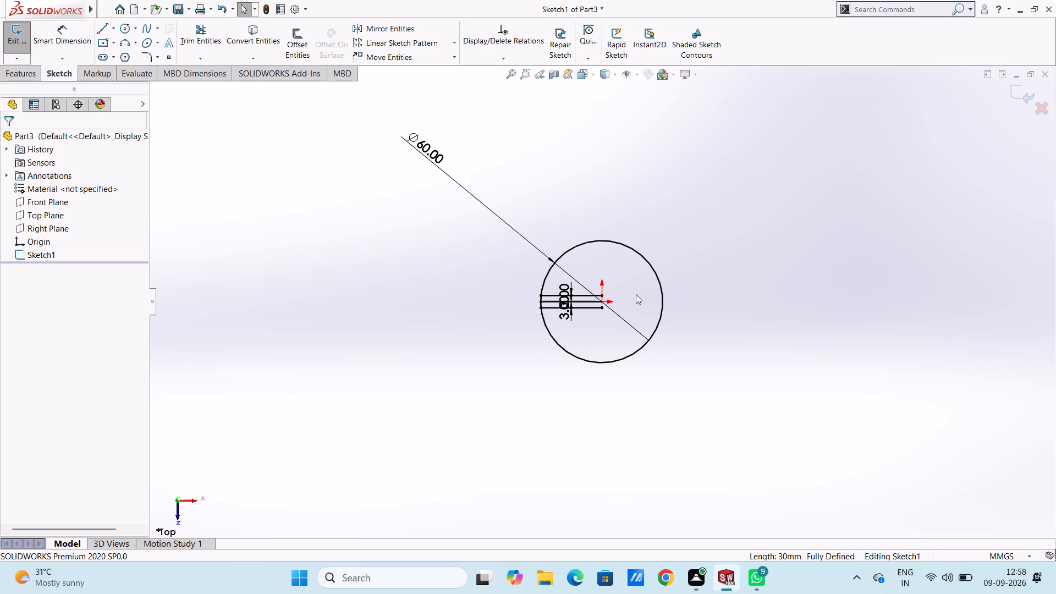
Trim away the circle's arc between the two offset lines and remove the original centre line to open the slot.
ctrl+scroll(636, 294, down, 4)
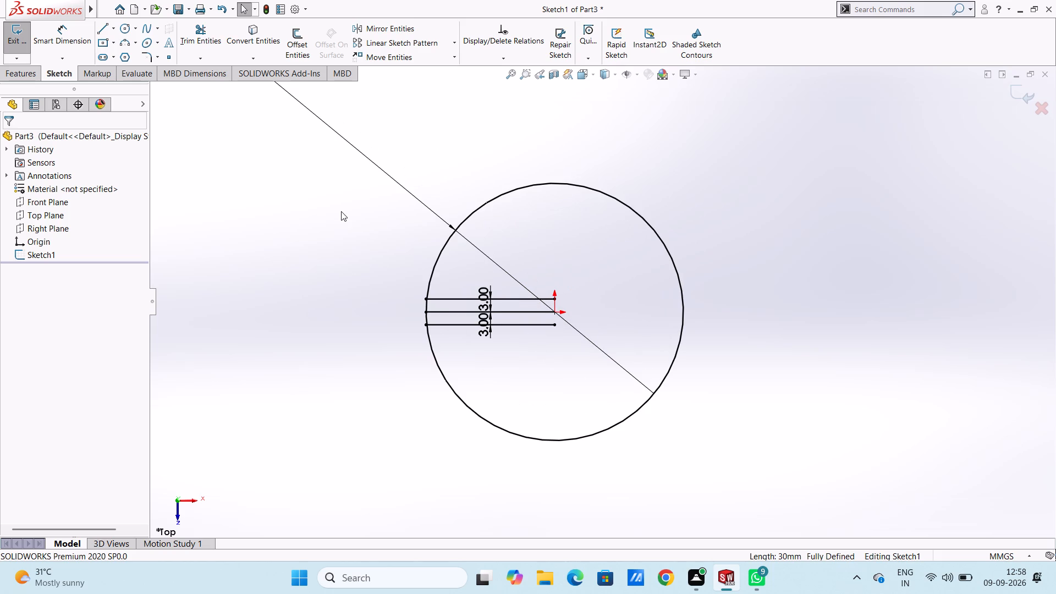
click(195, 33)
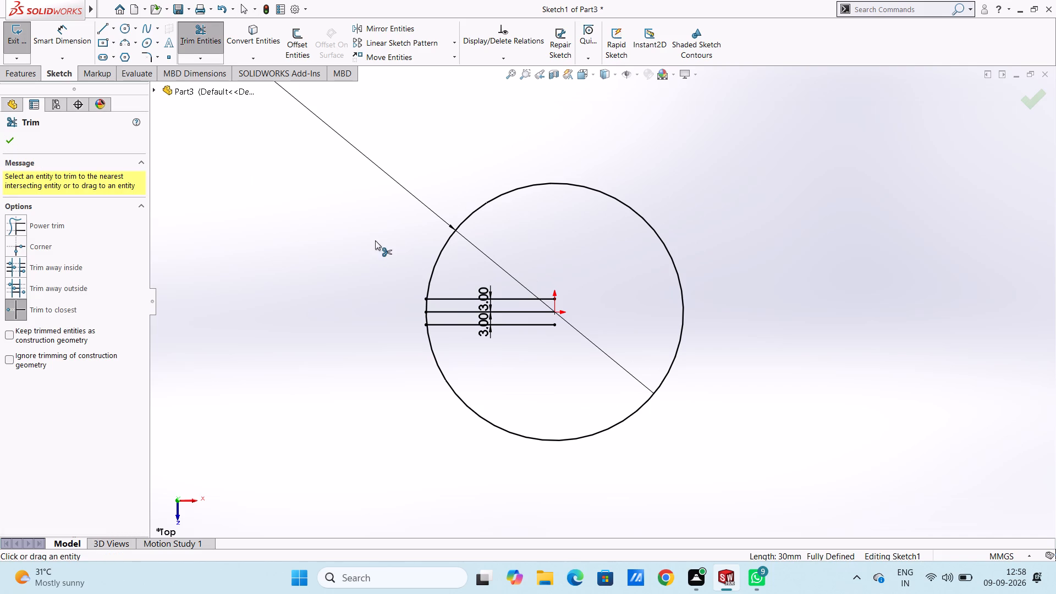
click(426, 304)
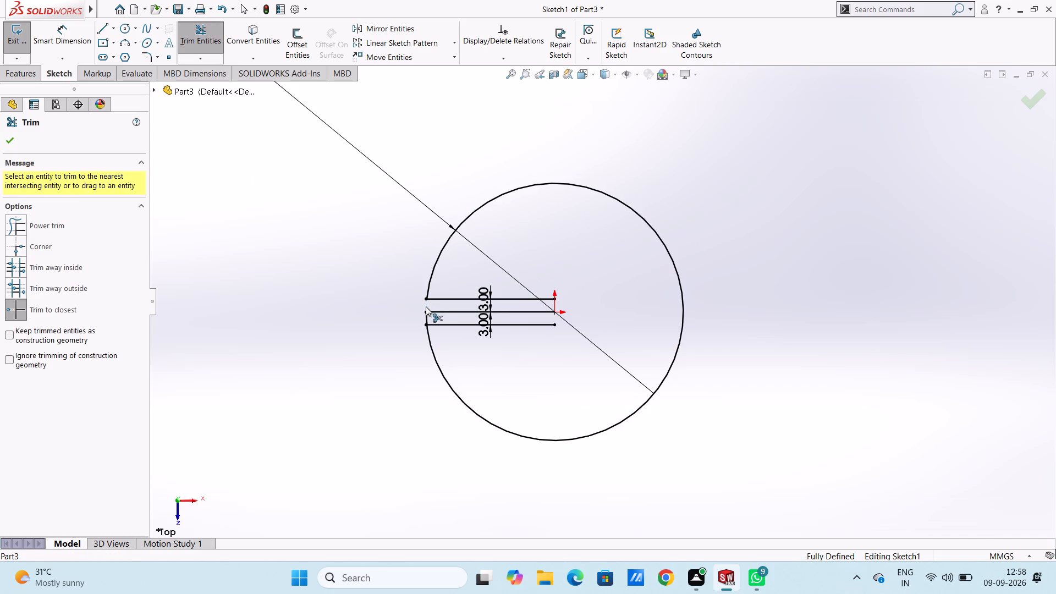
click(426, 316)
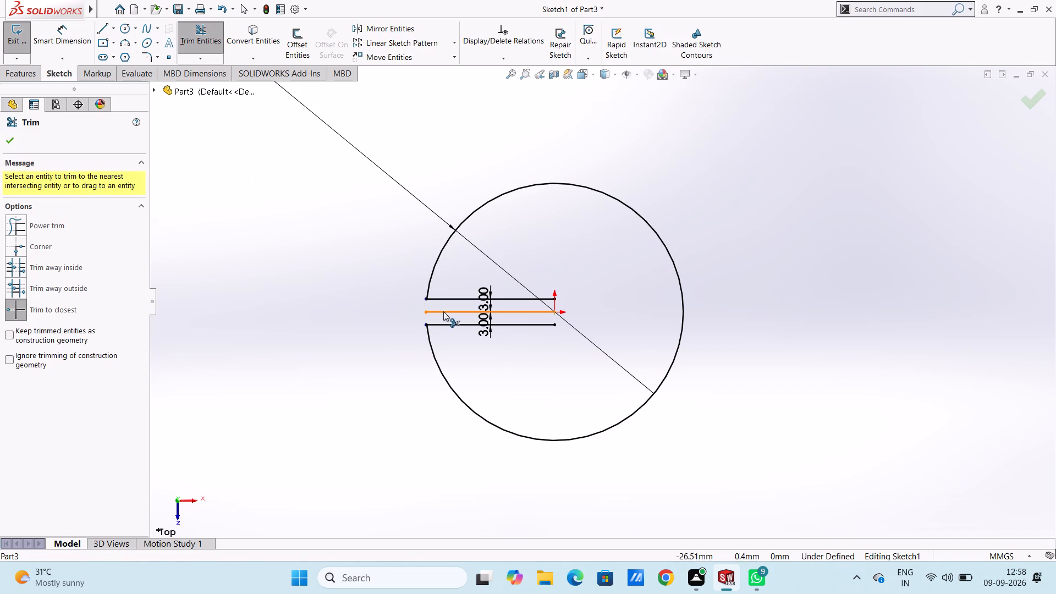
click(446, 312)
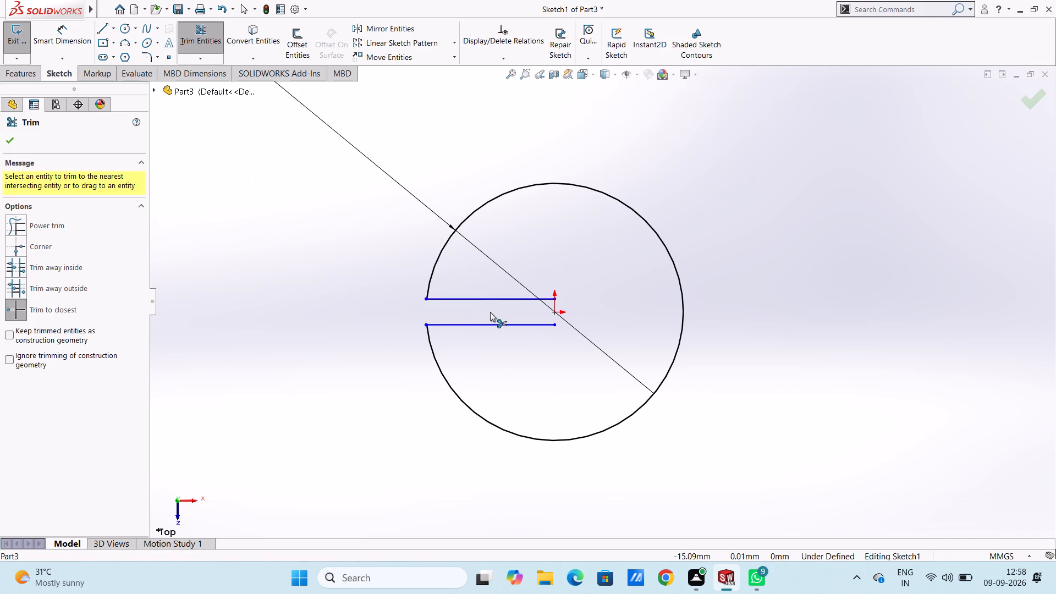
key(Escape)
key(Escape)
key(Escape)
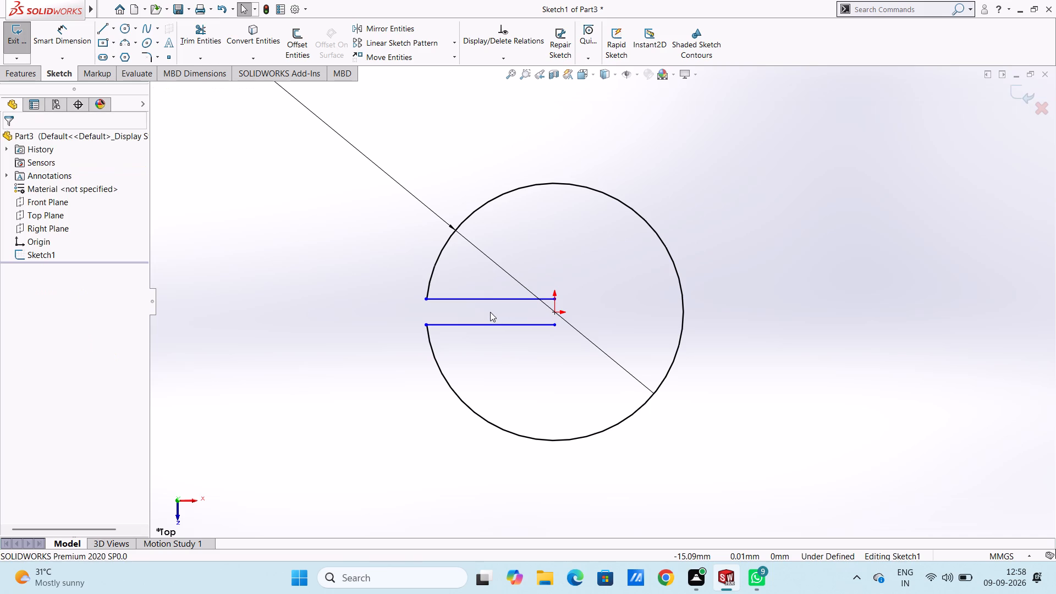
Close the slot's inner end with a vertical line joining the offset lines' endpoints through the origin.
click(98, 25)
click(555, 300)
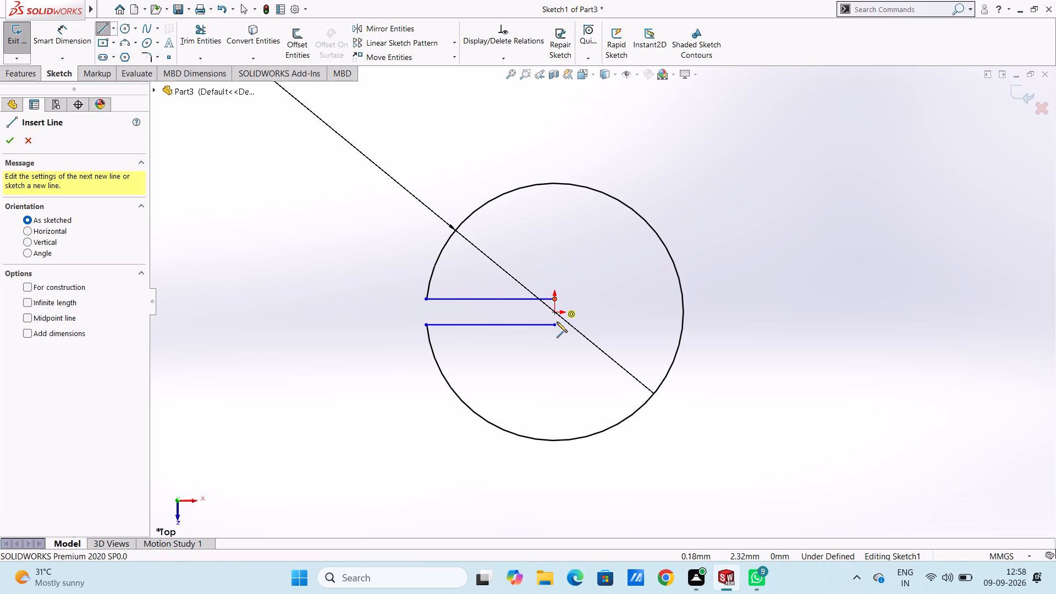
click(555, 327)
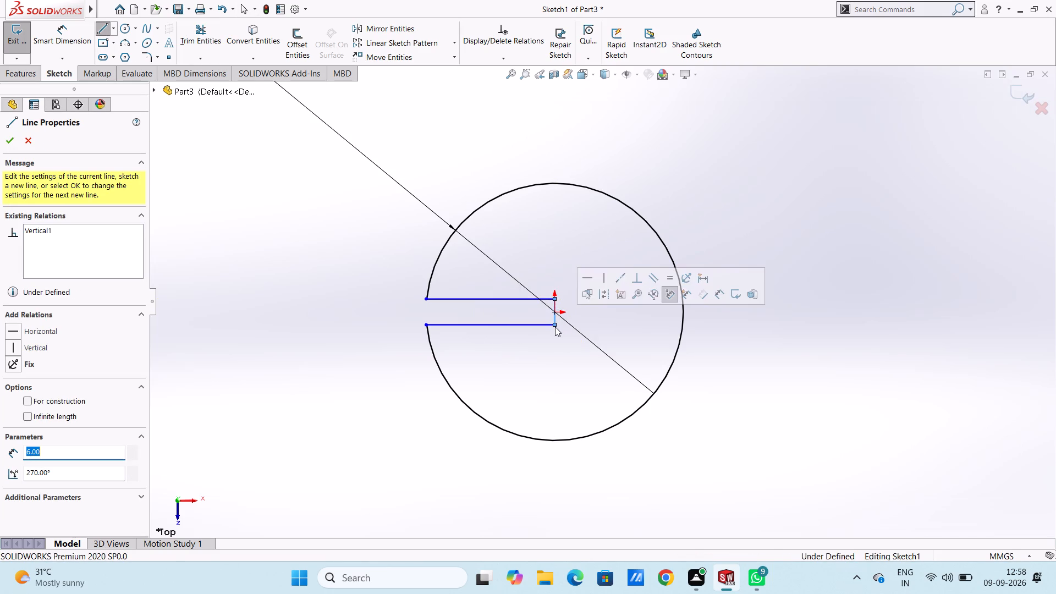
key(Escape)
key(Escape)
key(Escape)
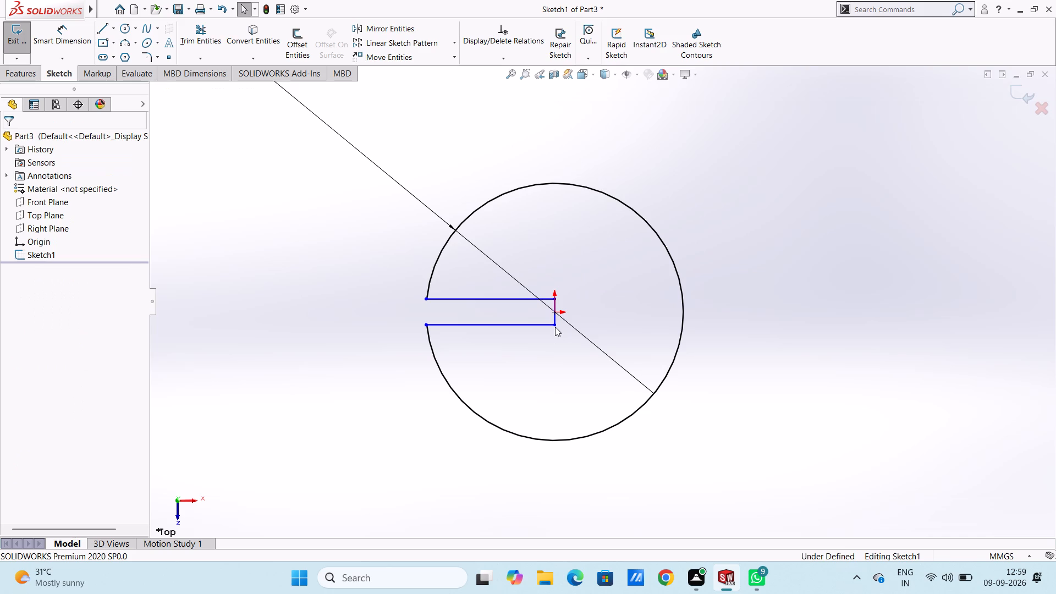
Dimension the slot's width at its vertical end line, placing the dimension to the left of the circle.
click(57, 24)
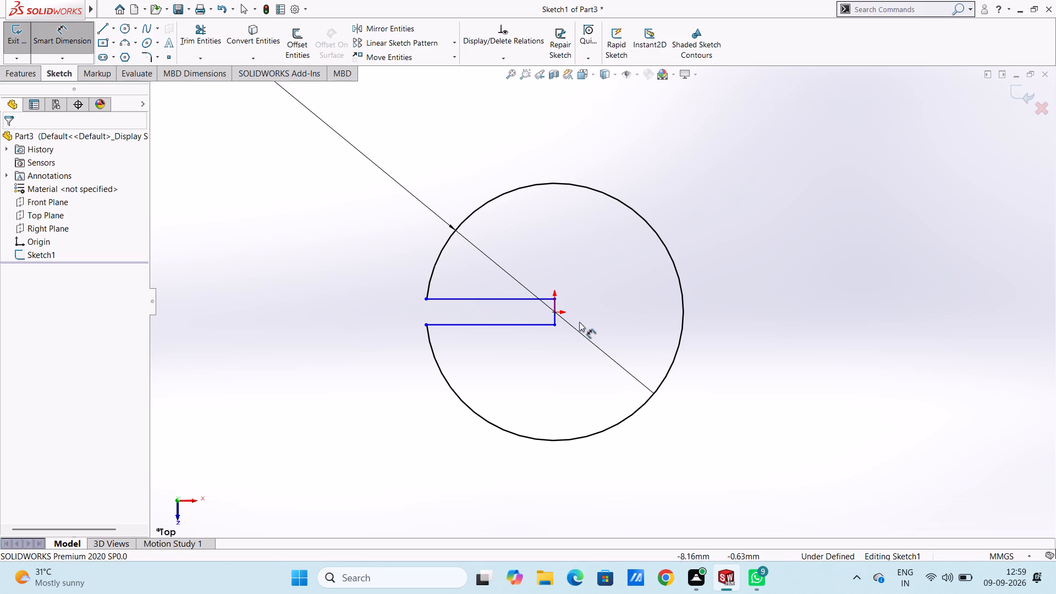
click(555, 306)
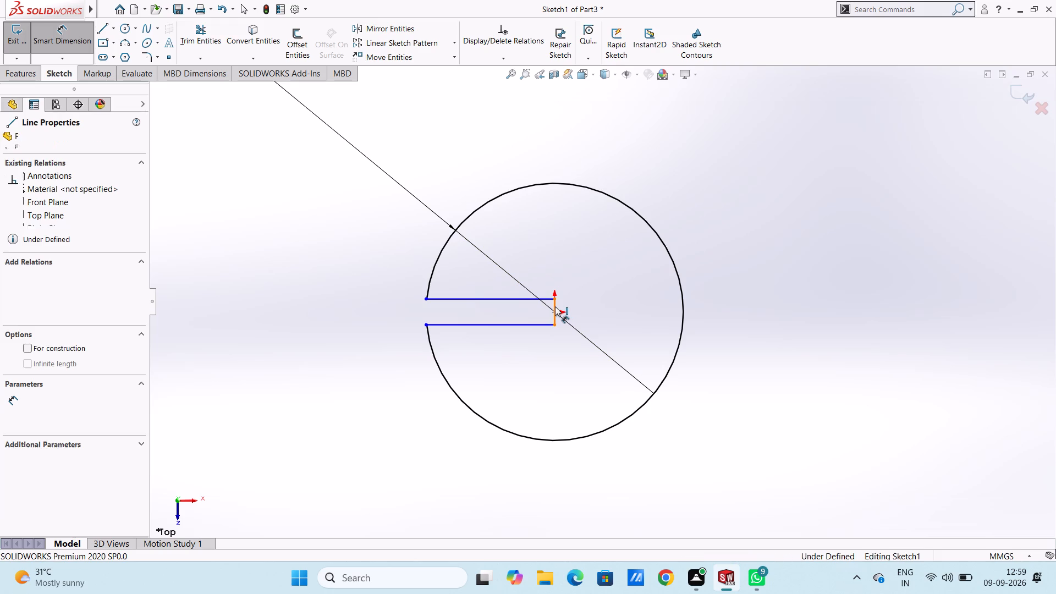
click(235, 317)
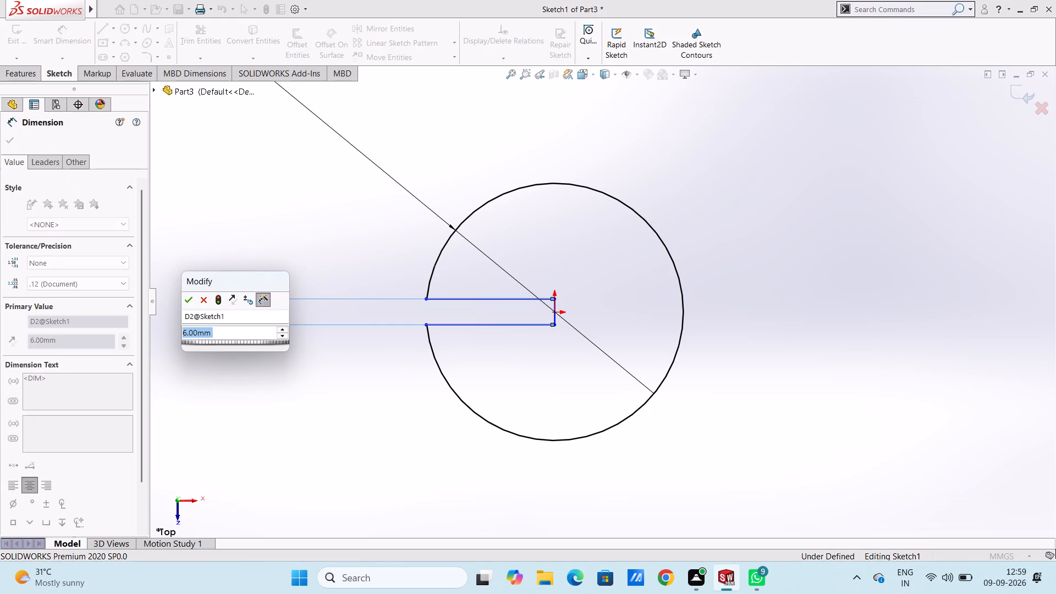
key(Return)
click(260, 316)
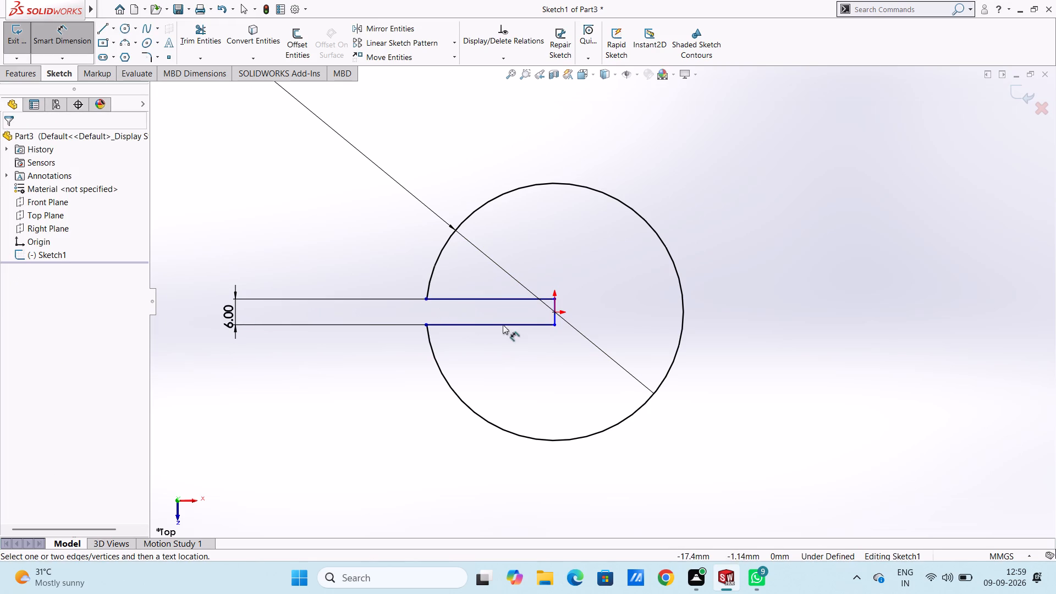
Dimension the slot's horizontal length between its inner lower corner and outer upper corner, placed below the circle.
click(555, 324)
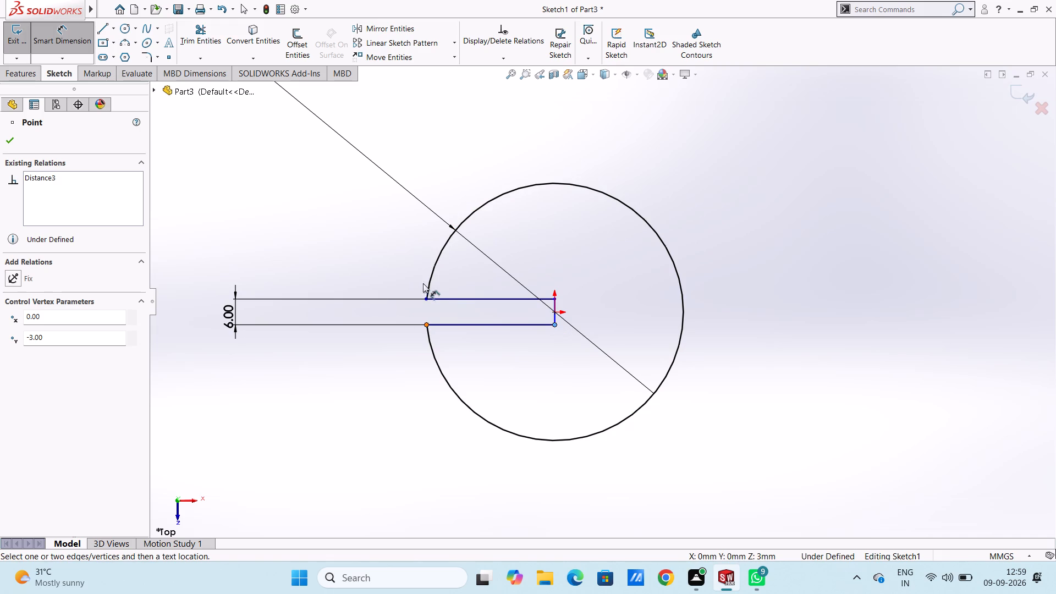
click(426, 298)
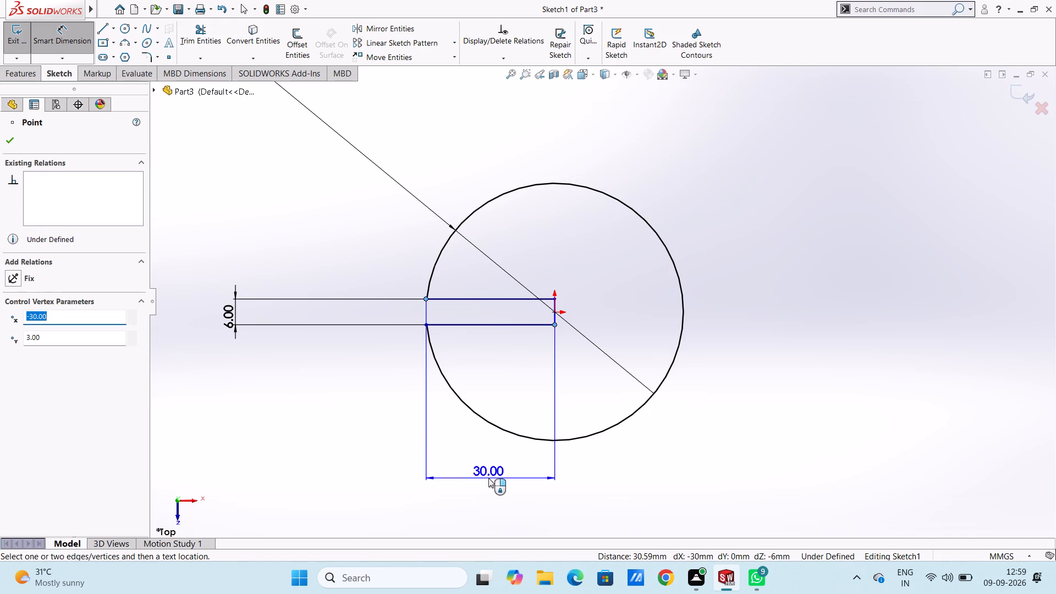
click(488, 478)
key(Return)
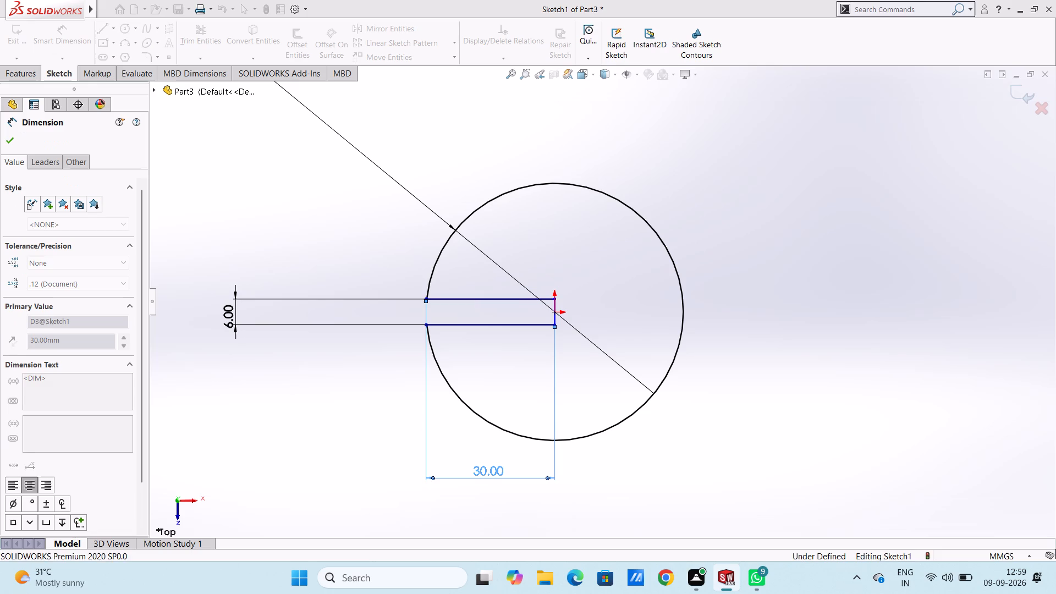
Dimension the vertical distance between the origin and the slot's outer upper corner, placed to the left of the circle.
click(508, 409)
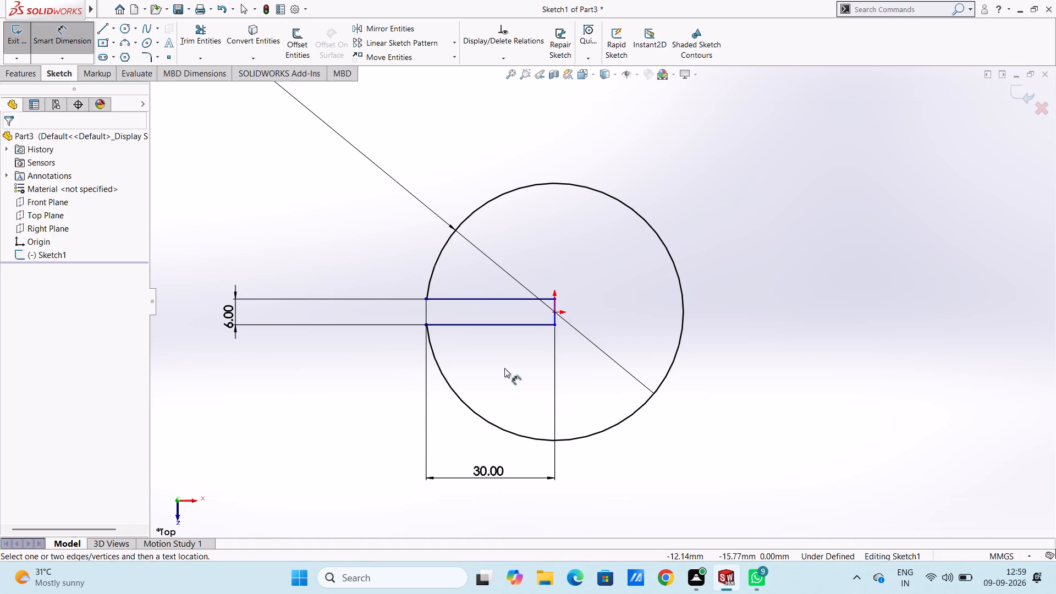
click(553, 312)
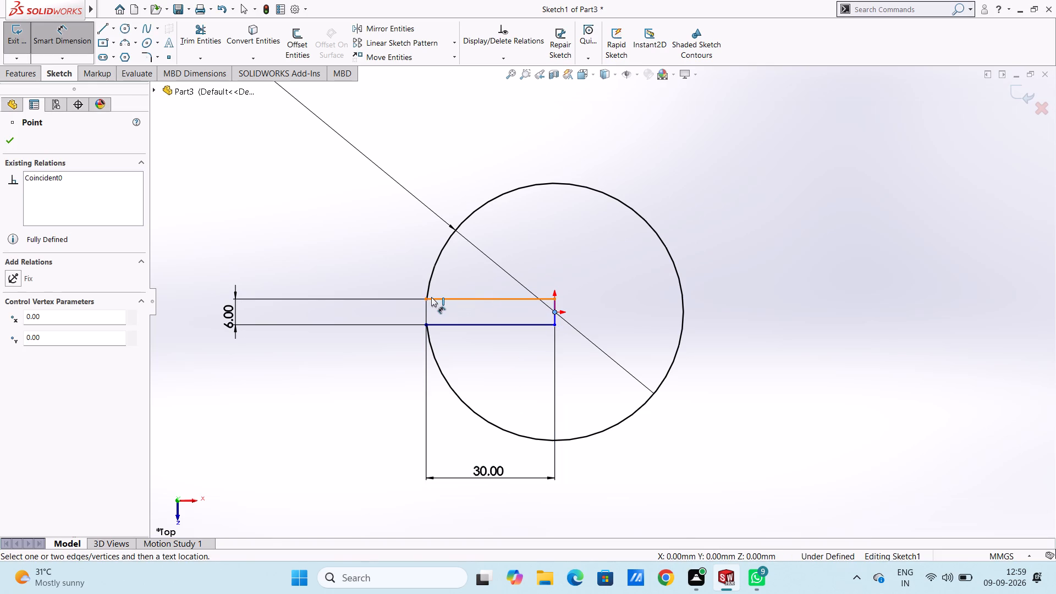
click(422, 299)
click(426, 300)
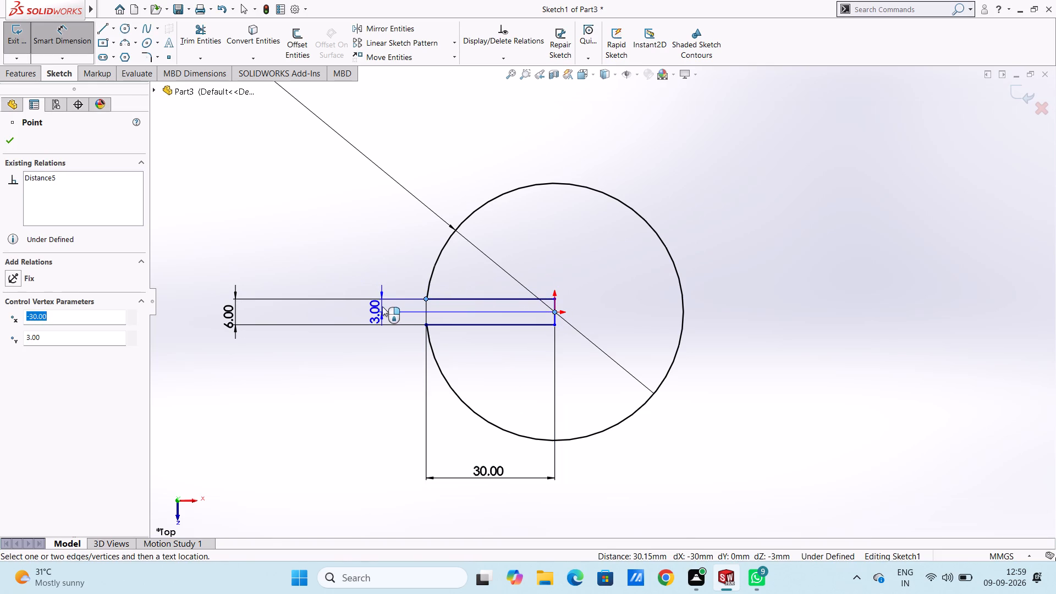
click(268, 307)
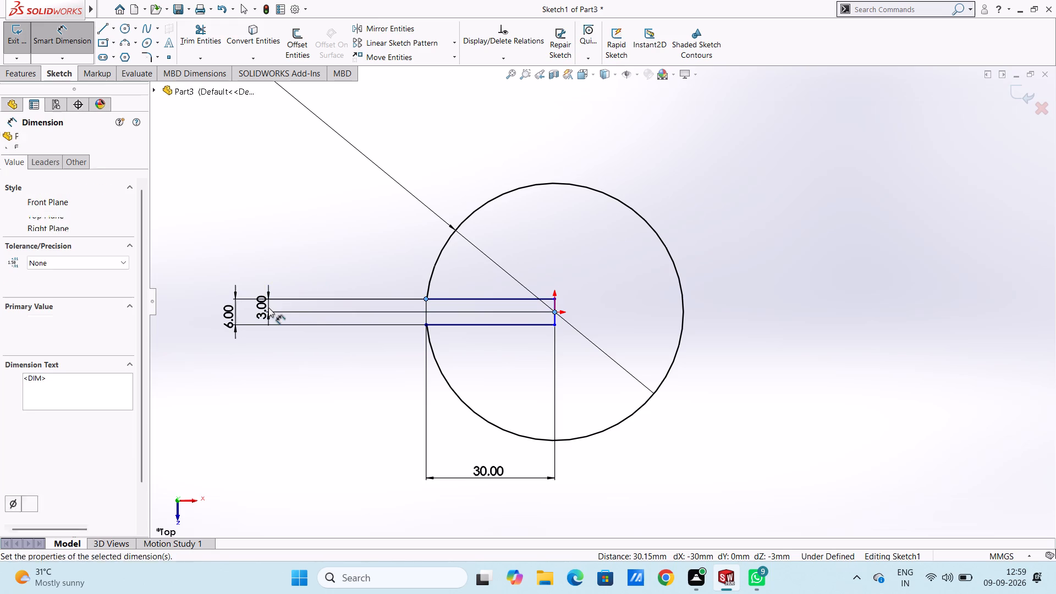
key(Return)
click(342, 354)
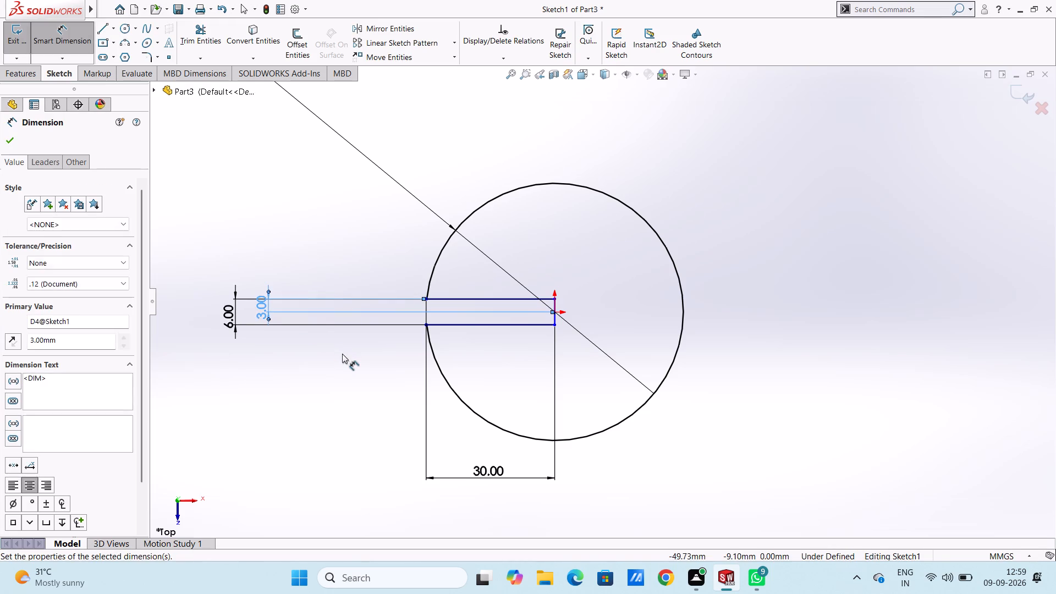
key(Escape)
key(Escape)
key(Escape)
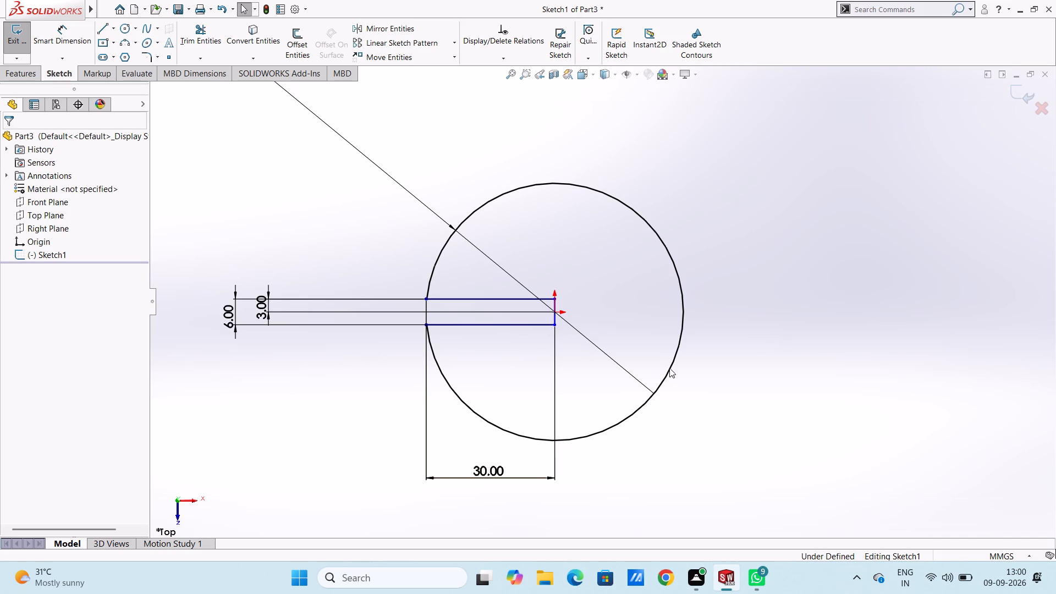
Sketch a circle of 8 mm radius level with the origin, centred about 85 mm to the right of it.
ctrl+scroll(773, 356, down, 1)
ctrl+scroll(773, 356, up, 4)
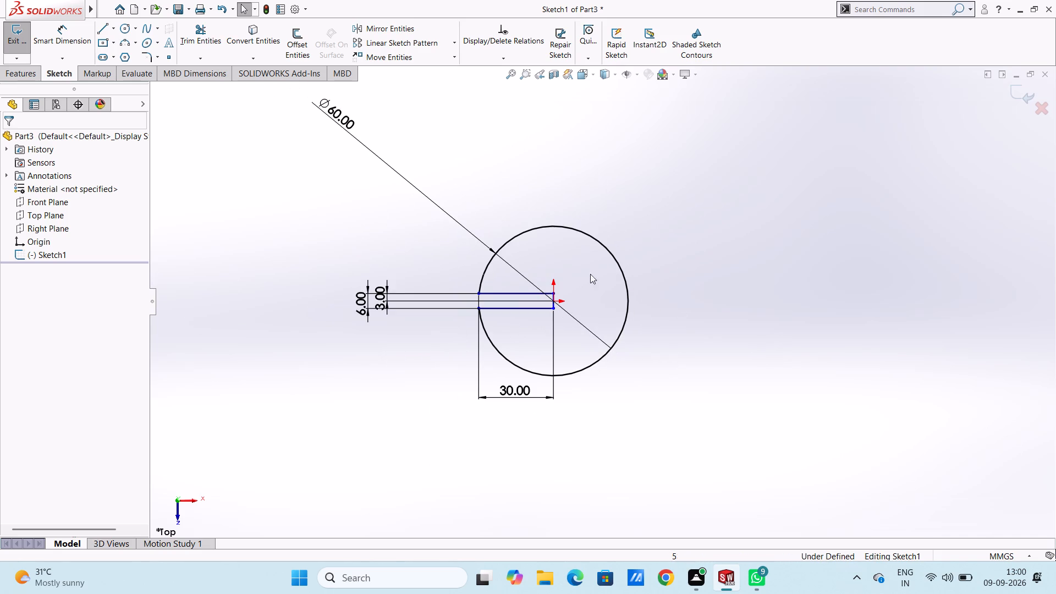
click(124, 24)
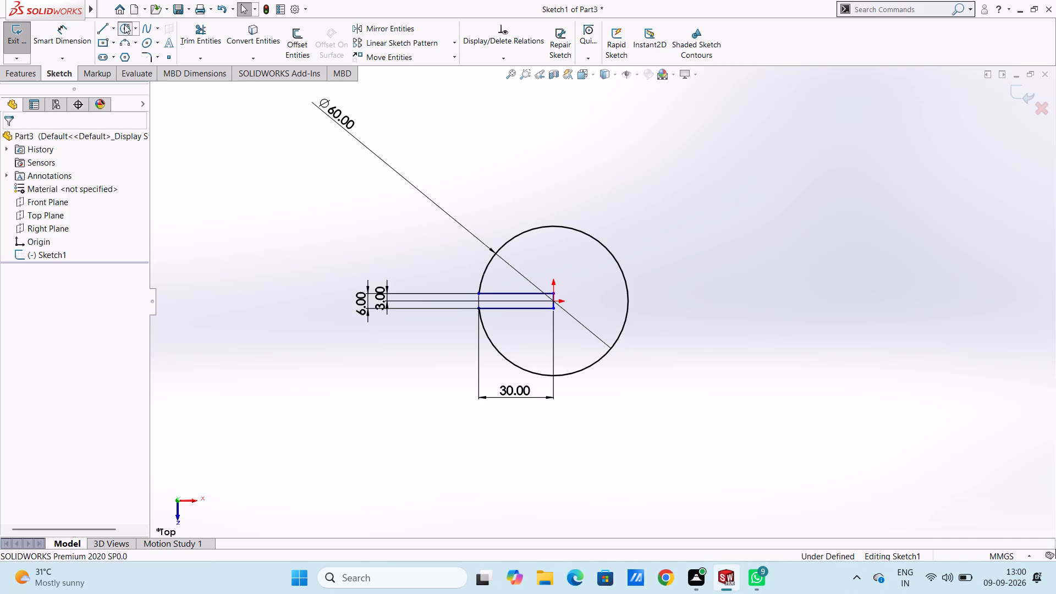
click(766, 299)
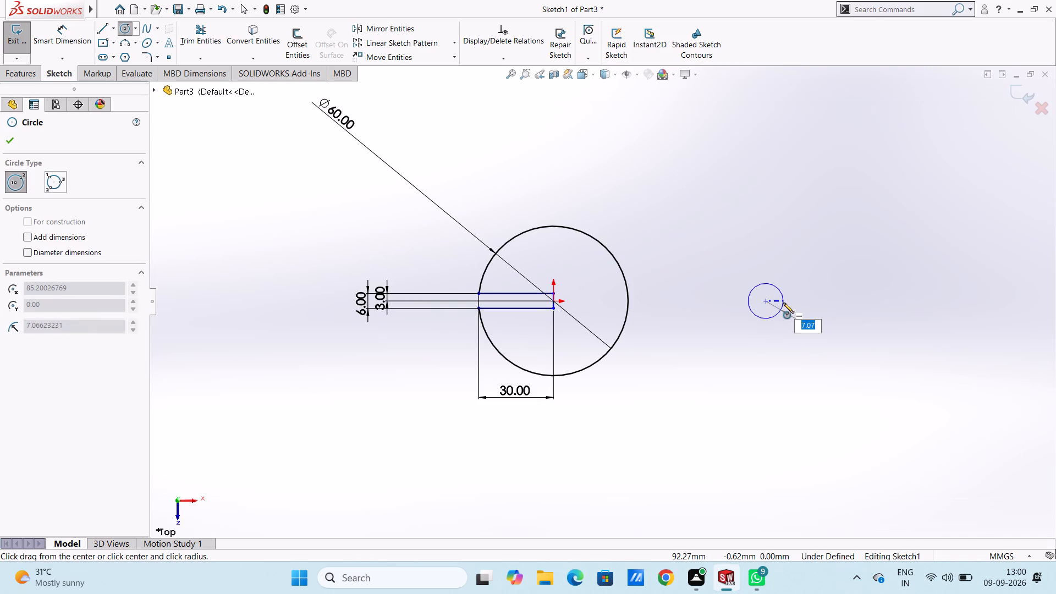
key(8)
key(Return)
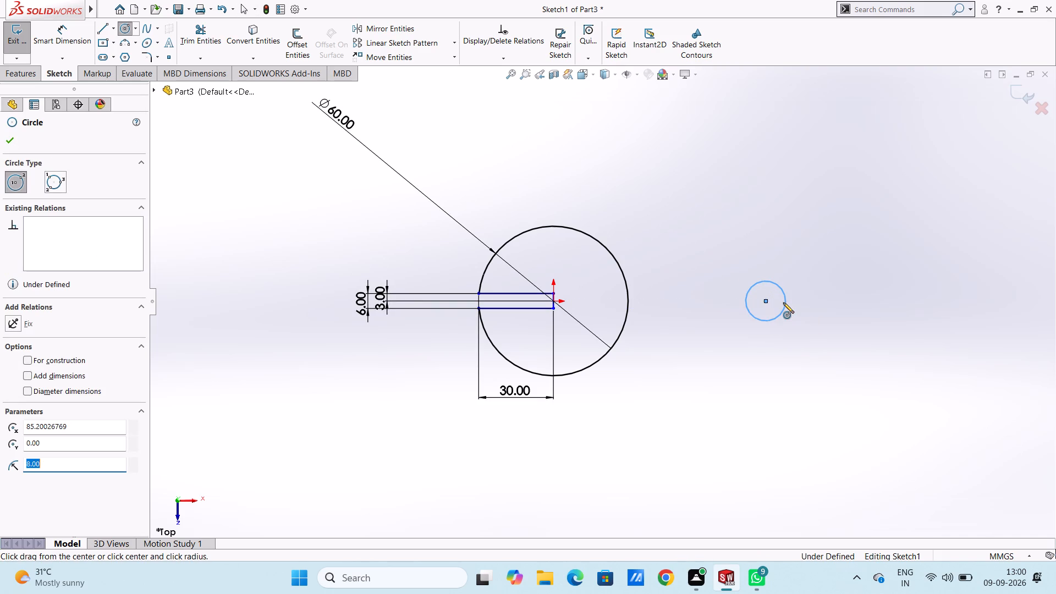
key(Escape)
key(Escape)
key(Escape)
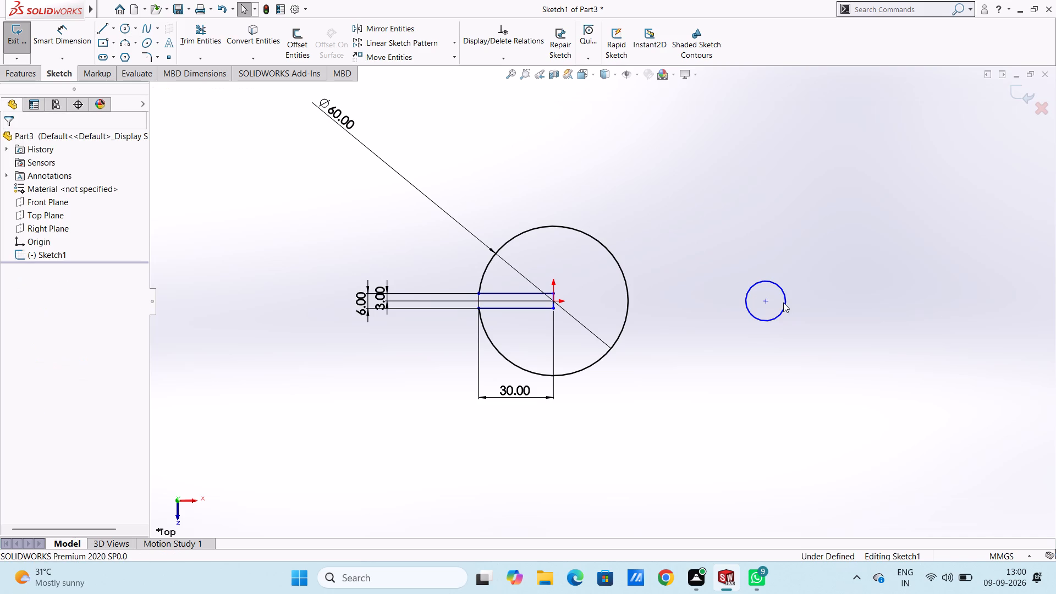
Dimension the horizontal distance from the origin to the small circle's centre as 50 mm, placed below the circles.
click(64, 34)
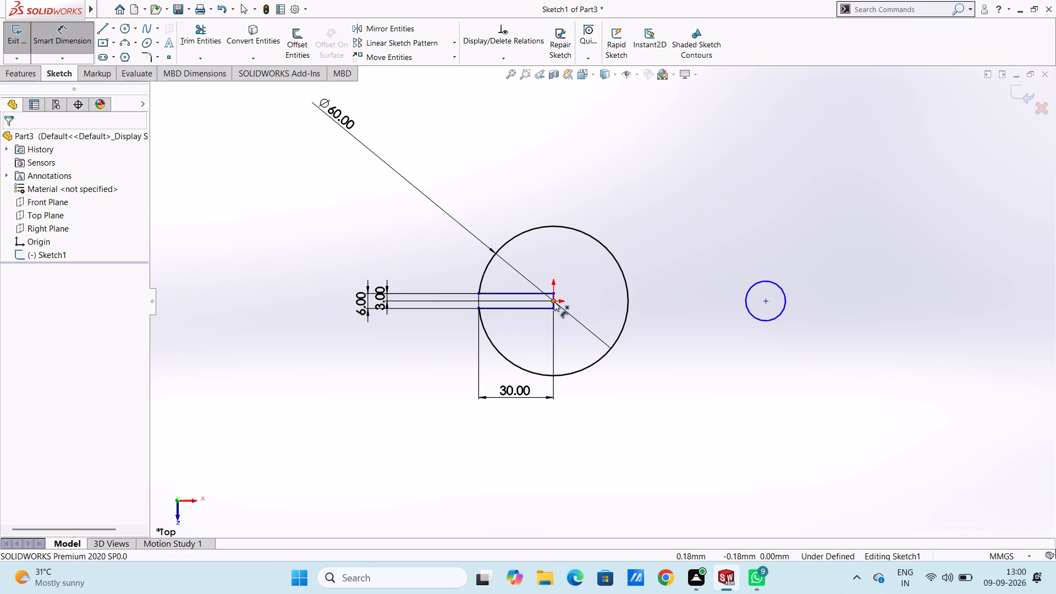
click(554, 301)
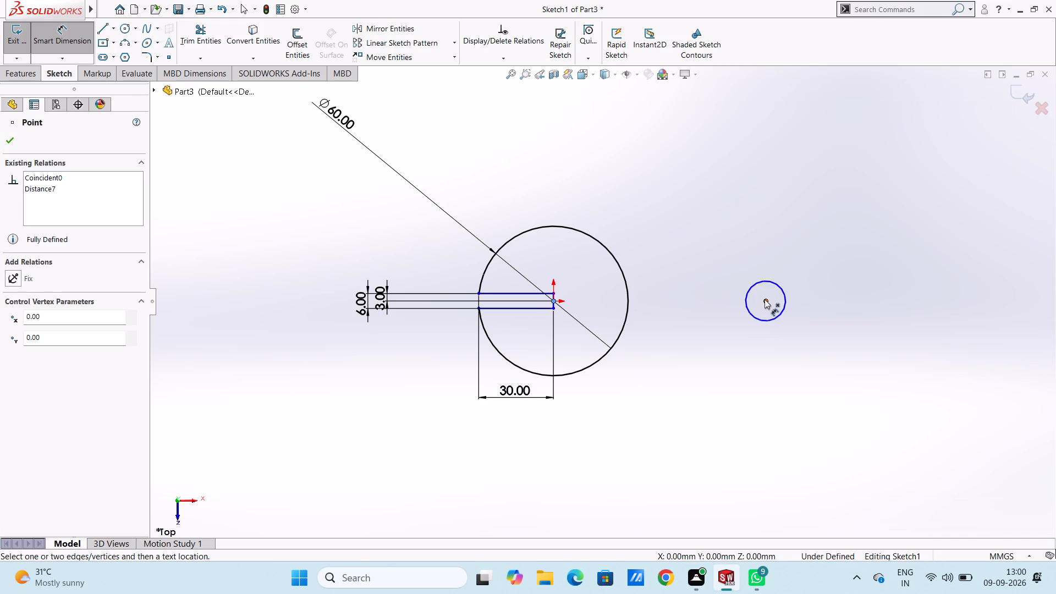
click(765, 299)
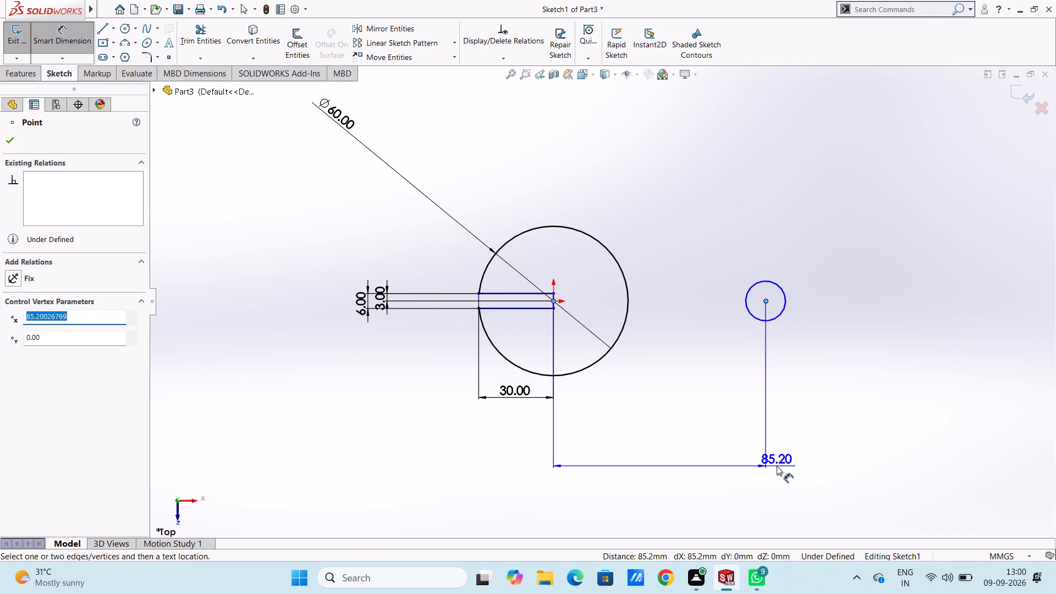
click(774, 457)
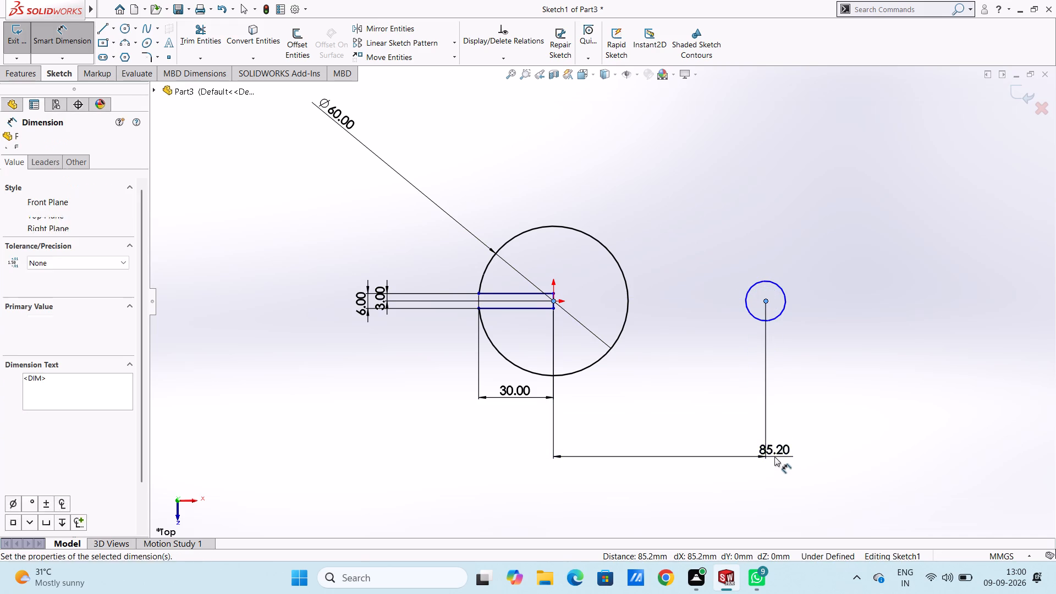
text(50)
key(Return)
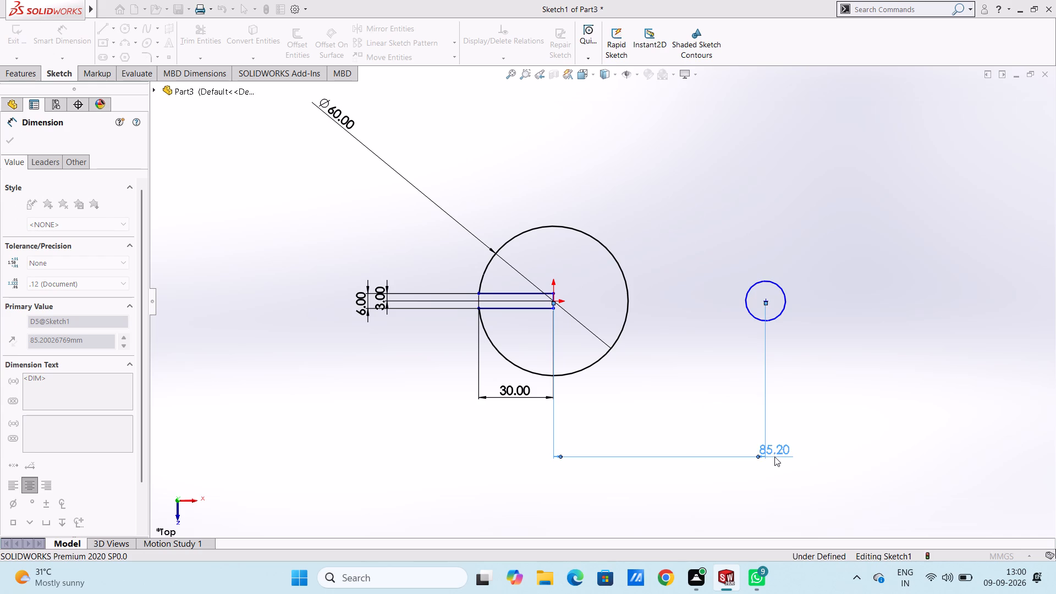
key(Escape)
key(Escape)
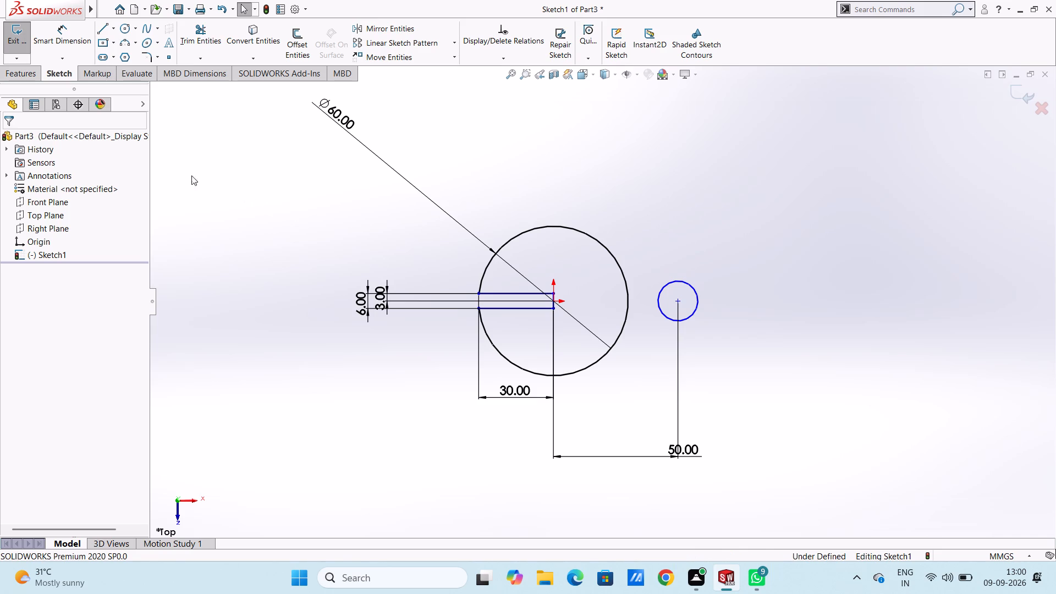
Draw a 25 mm horizontal line extending right from the small circle's centre.
click(103, 30)
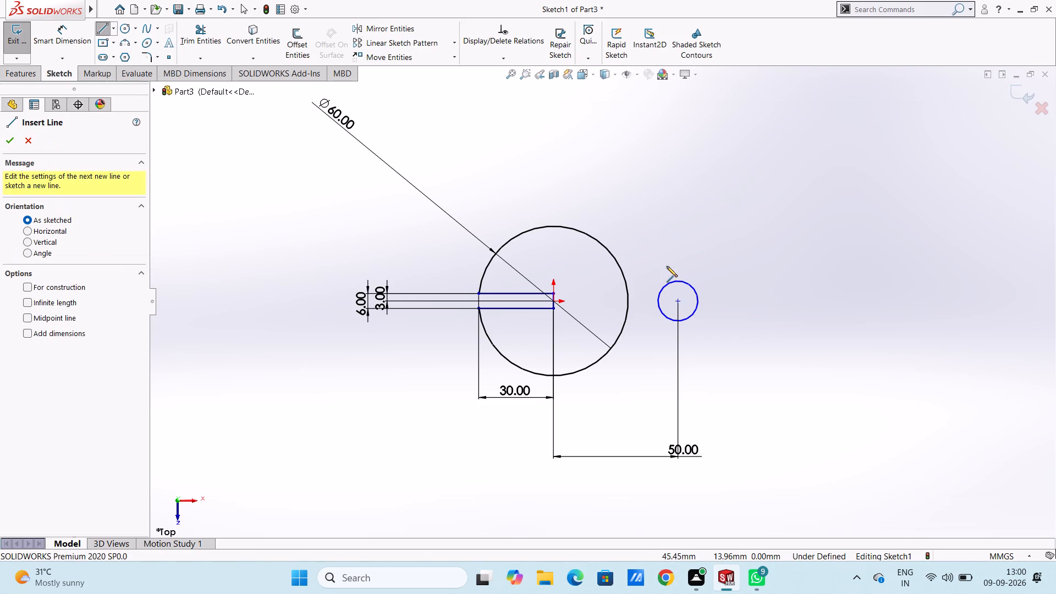
click(678, 303)
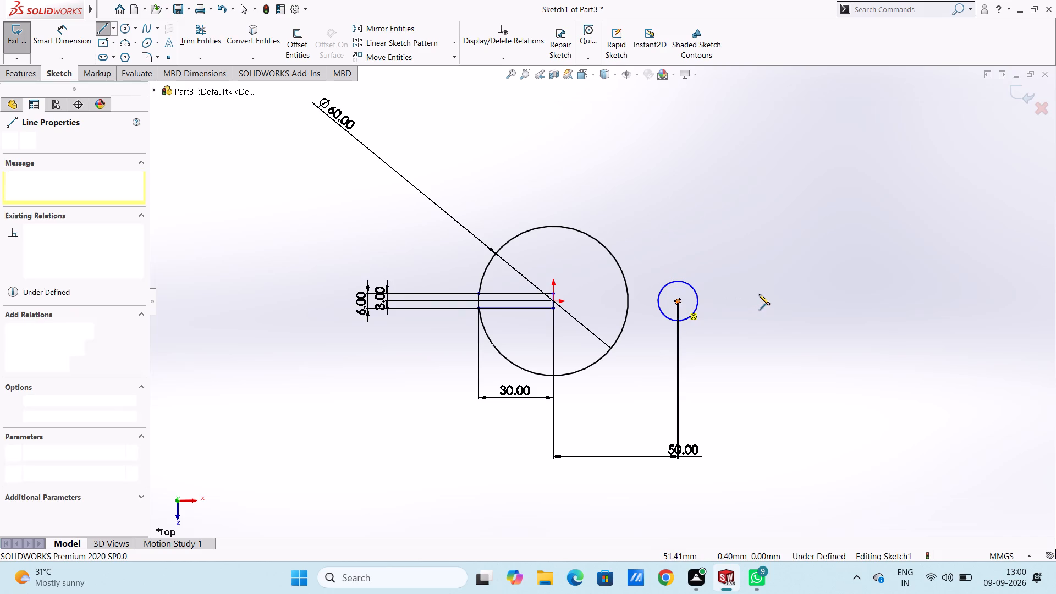
text(25)
key(Return)
key(Escape)
key(Escape)
key(Escape)
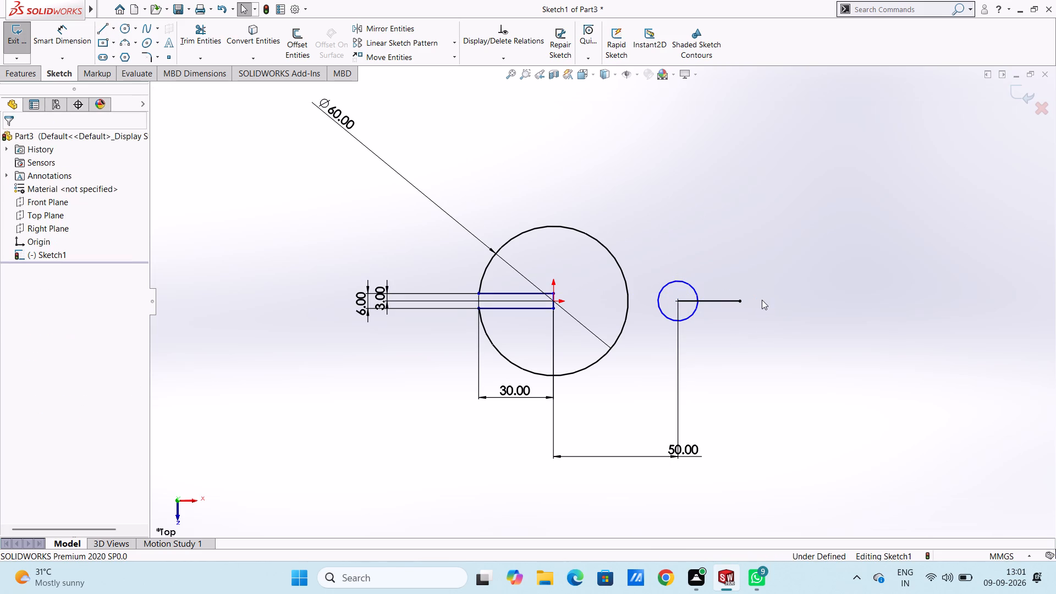
Offset the 25 mm horizontal line bi-directionally by 8 mm with dimensions added.
click(105, 30)
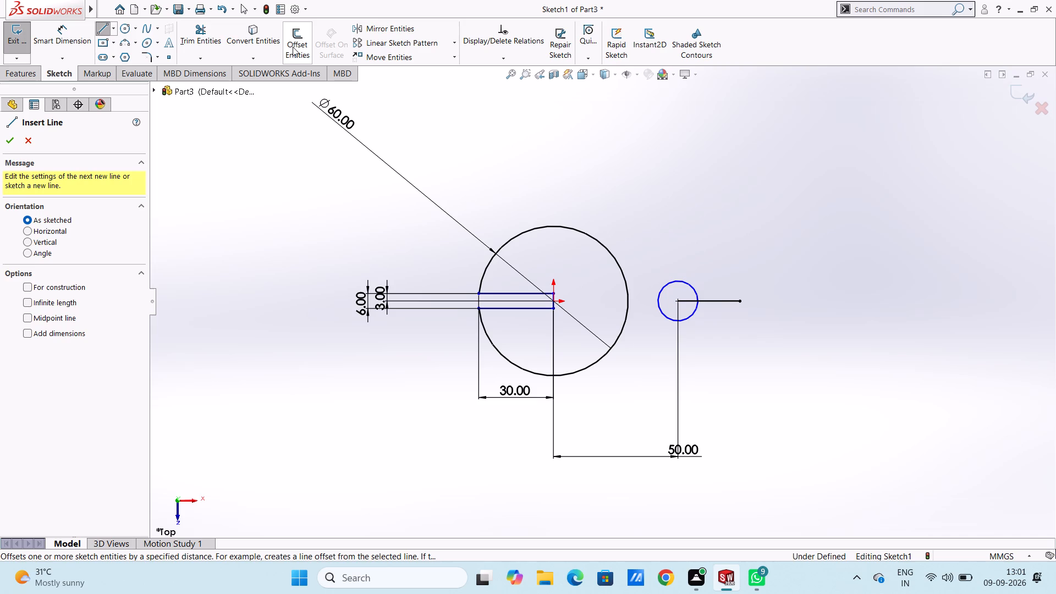
click(295, 47)
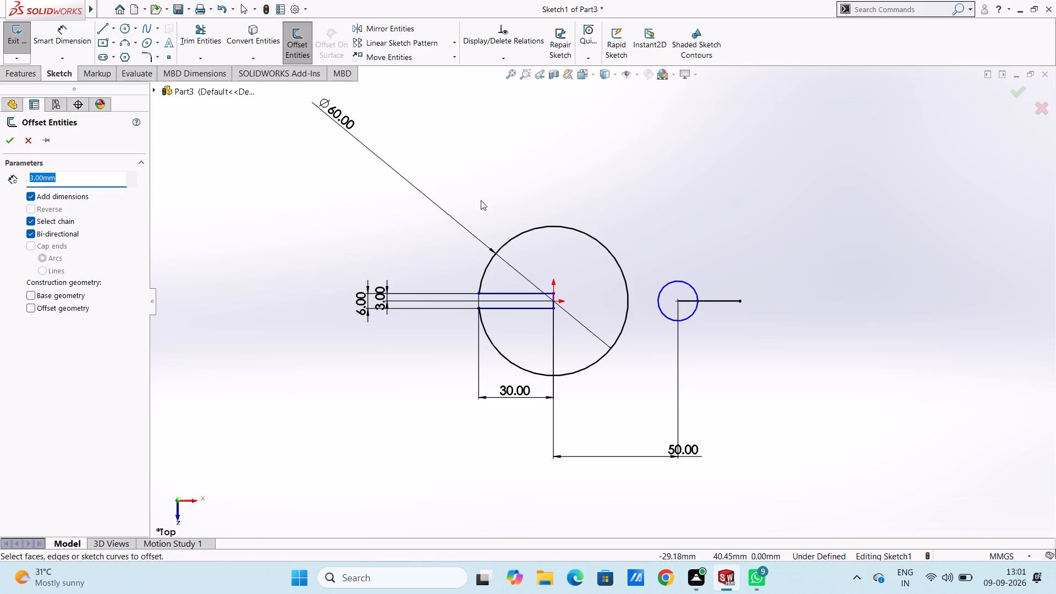
key(4)
key(Return)
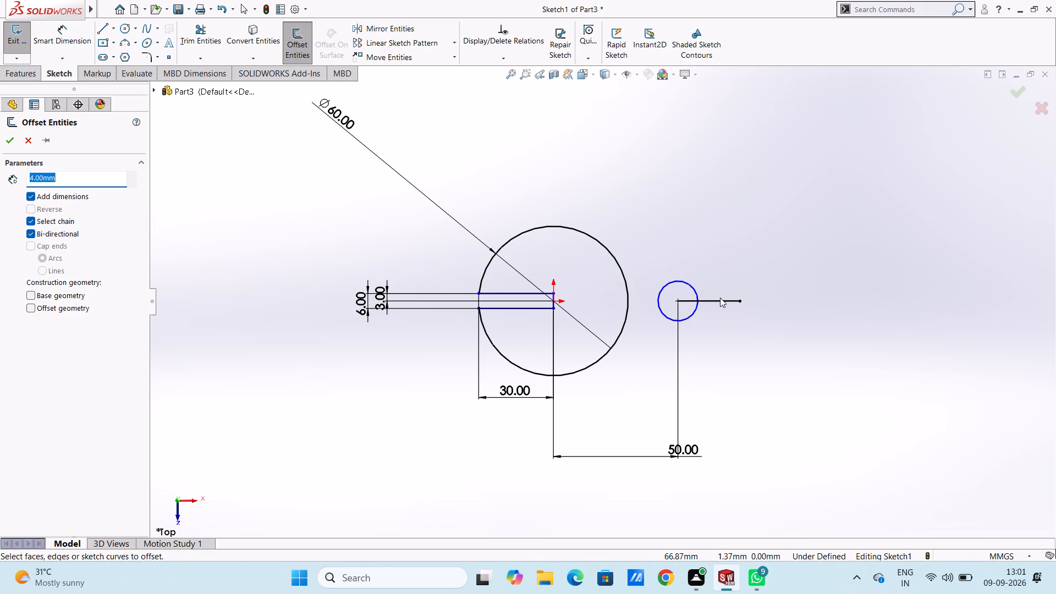
click(720, 298)
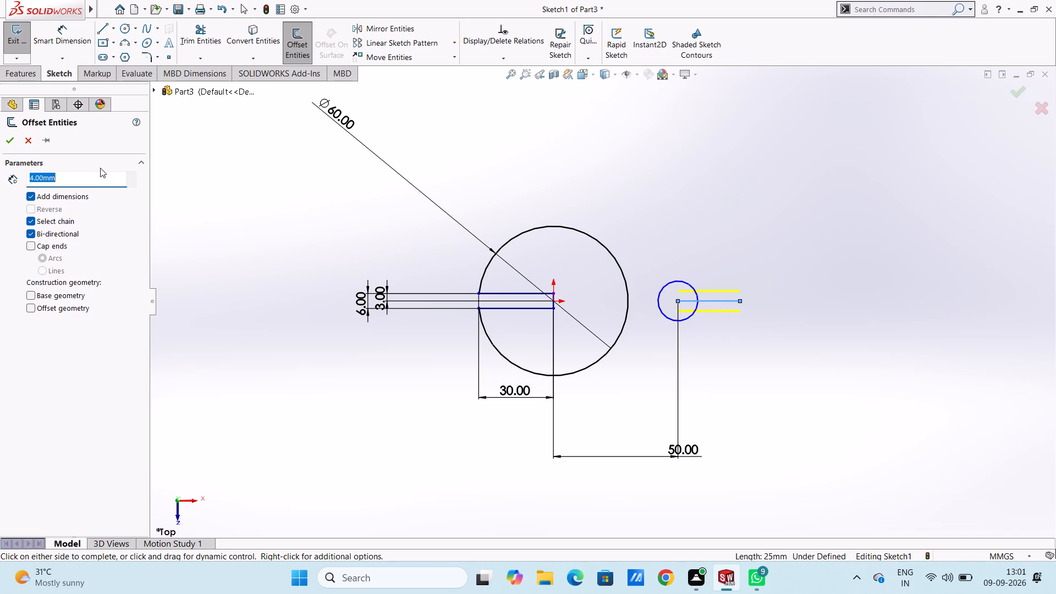
key(8)
key(Return)
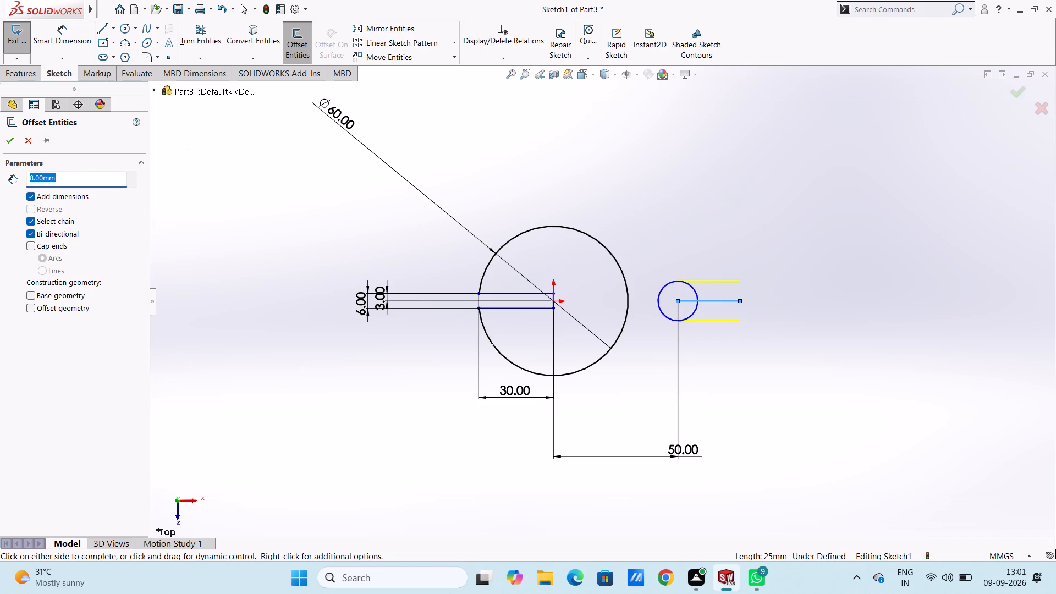
click(8, 142)
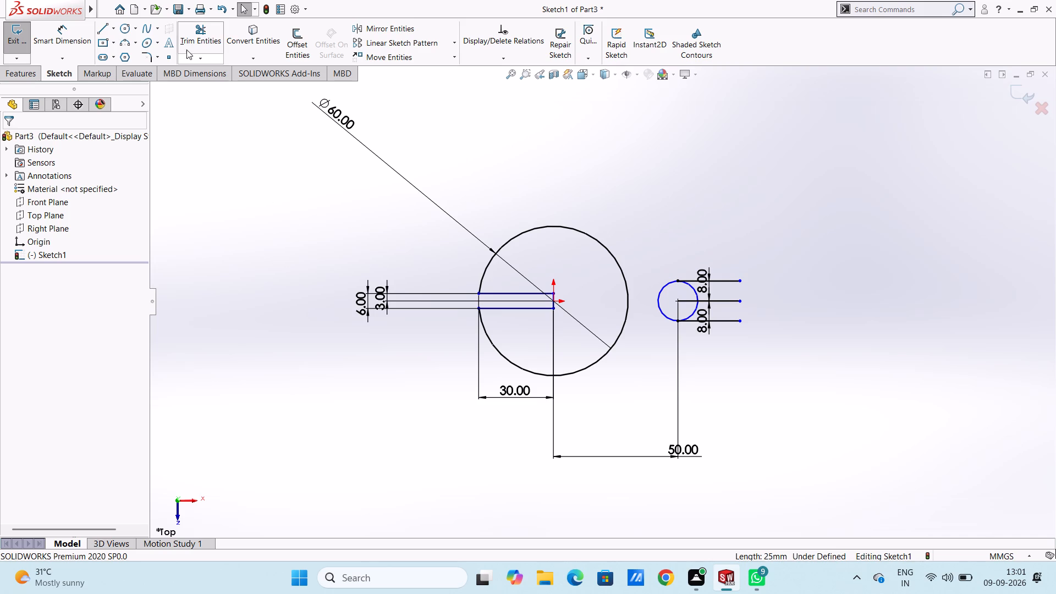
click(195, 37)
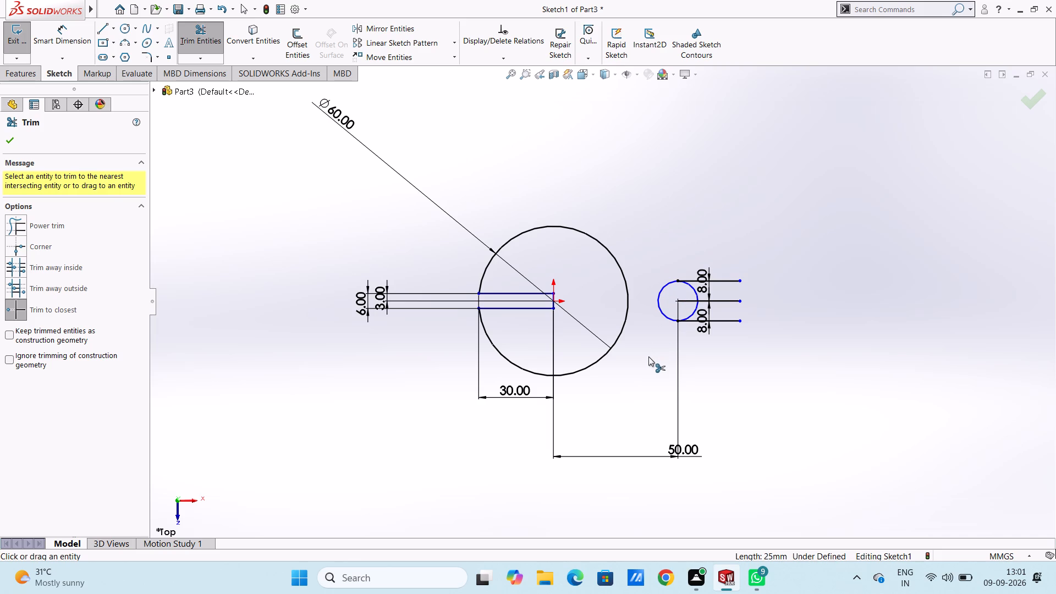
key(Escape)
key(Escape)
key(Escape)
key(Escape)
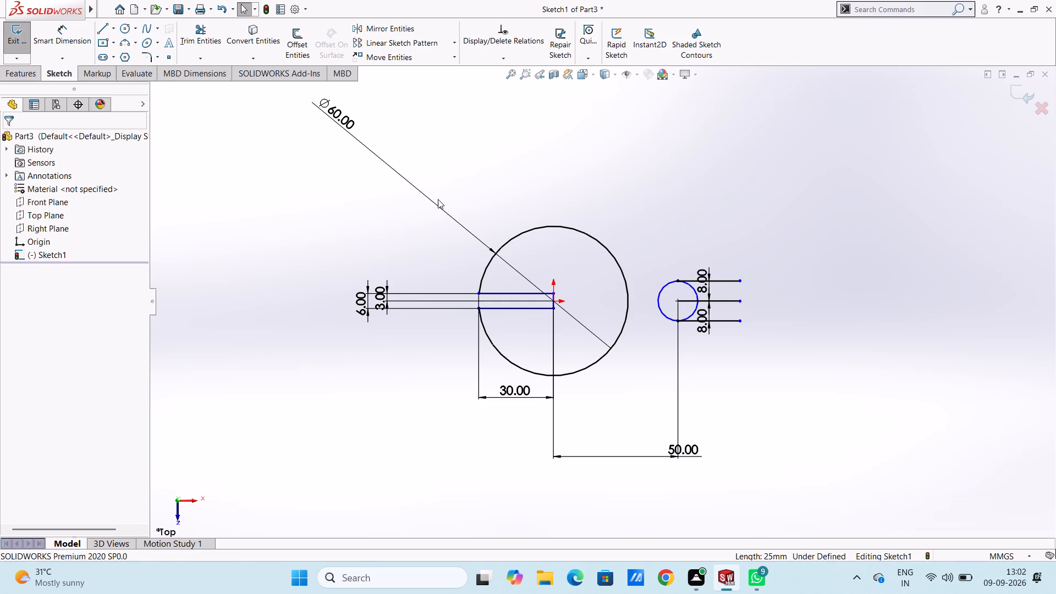
Draw a vertical midpoint line centred on the 25 mm line's outer end, extending 10 mm to each side.
click(102, 28)
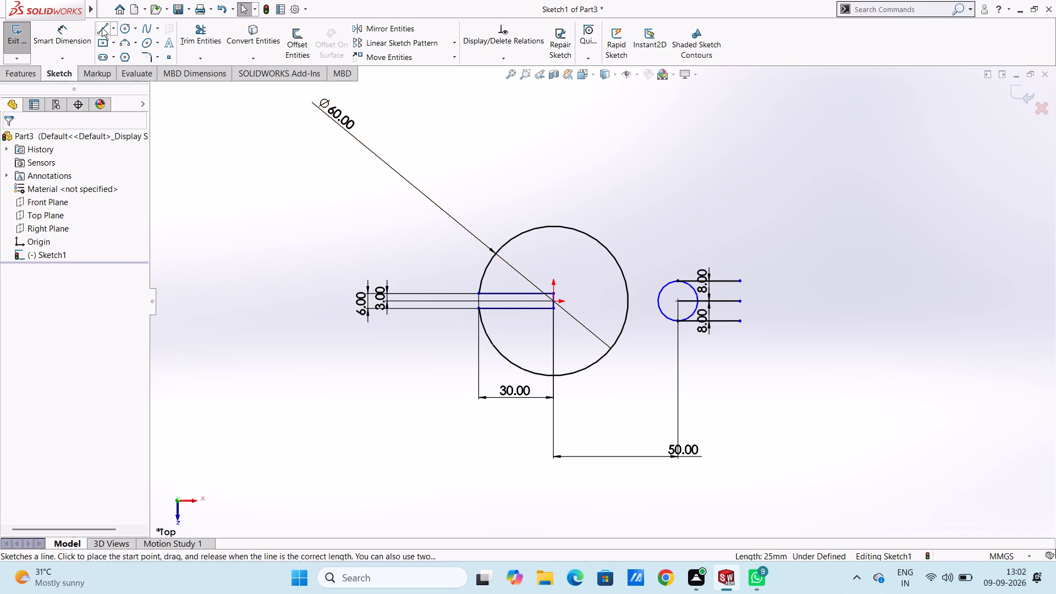
click(113, 27)
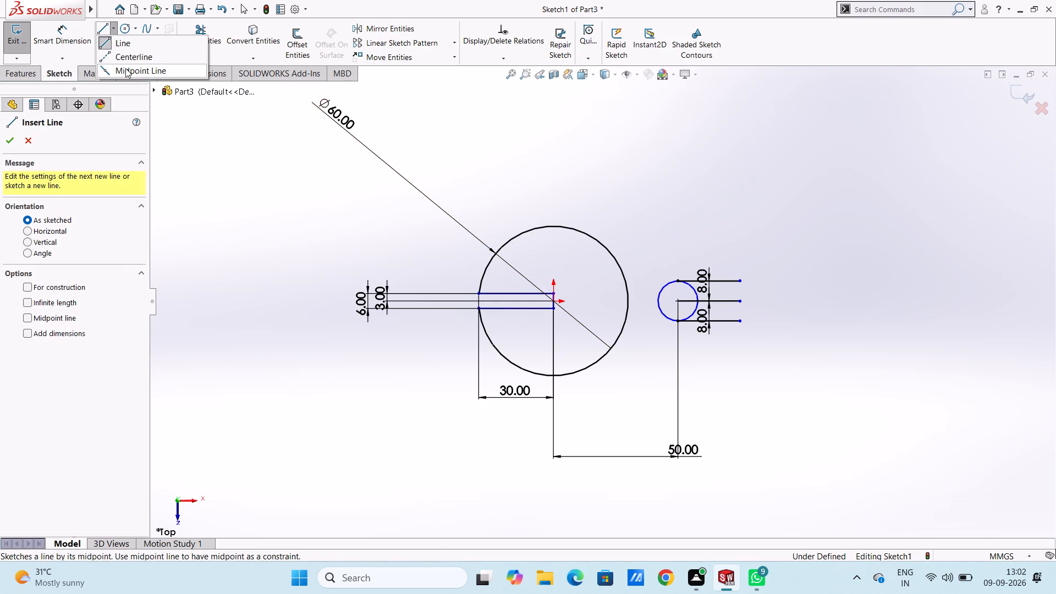
click(125, 68)
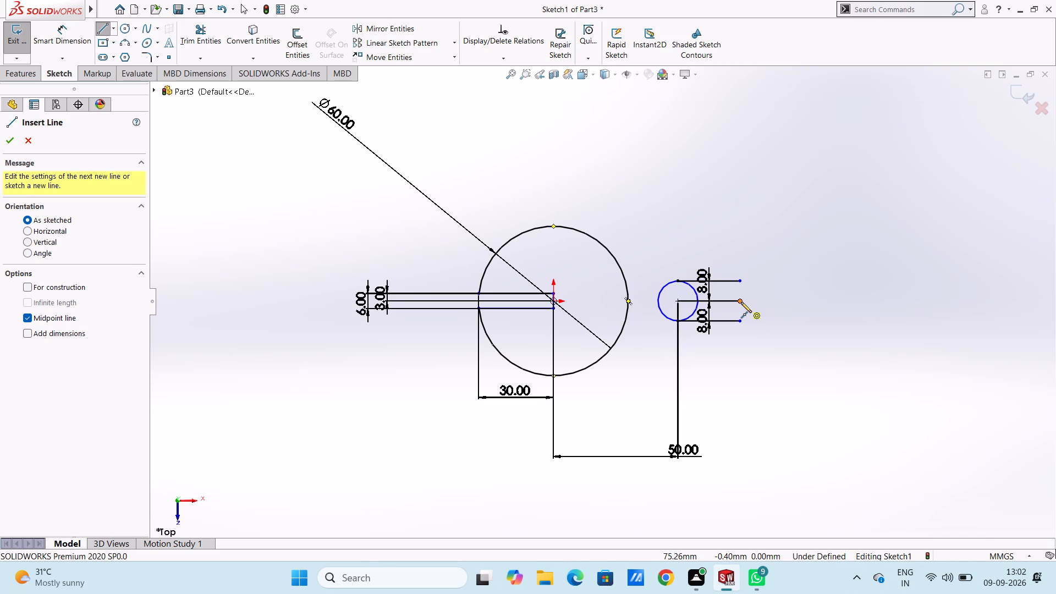
click(741, 302)
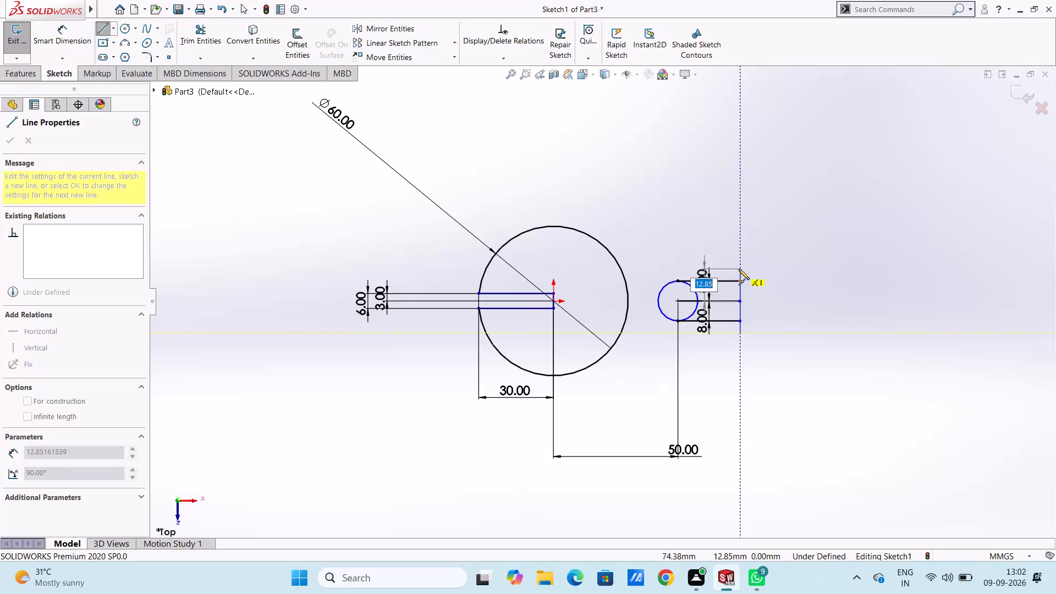
text(10)
key(Return)
key(Escape)
key(Escape)
key(Escape)
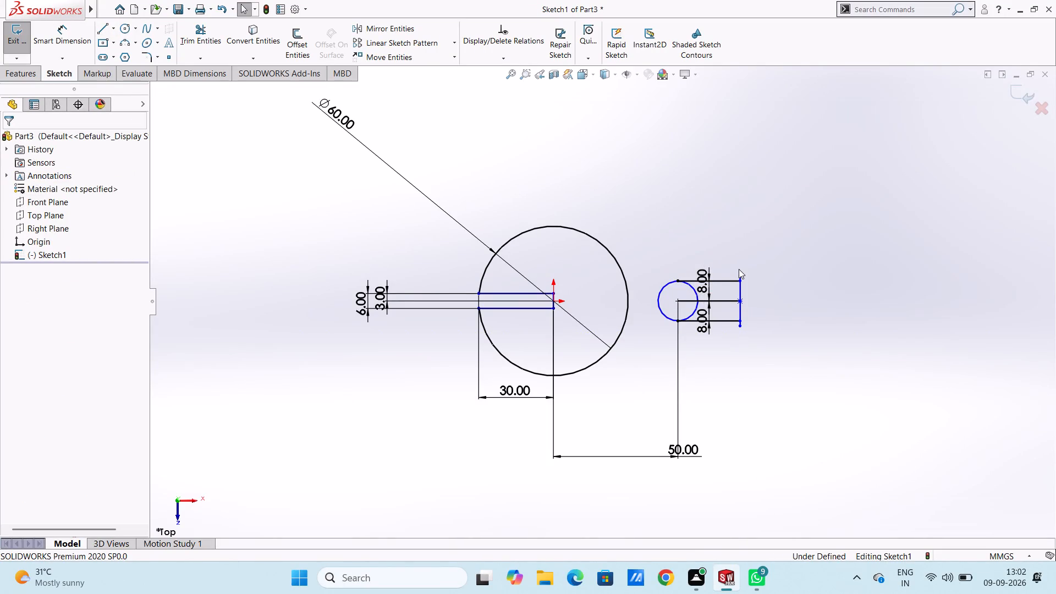
Dimension the length of the small slot's upper horizontal line as 25 mm, placed above the profile.
ctrl+scroll(739, 269, down, 2)
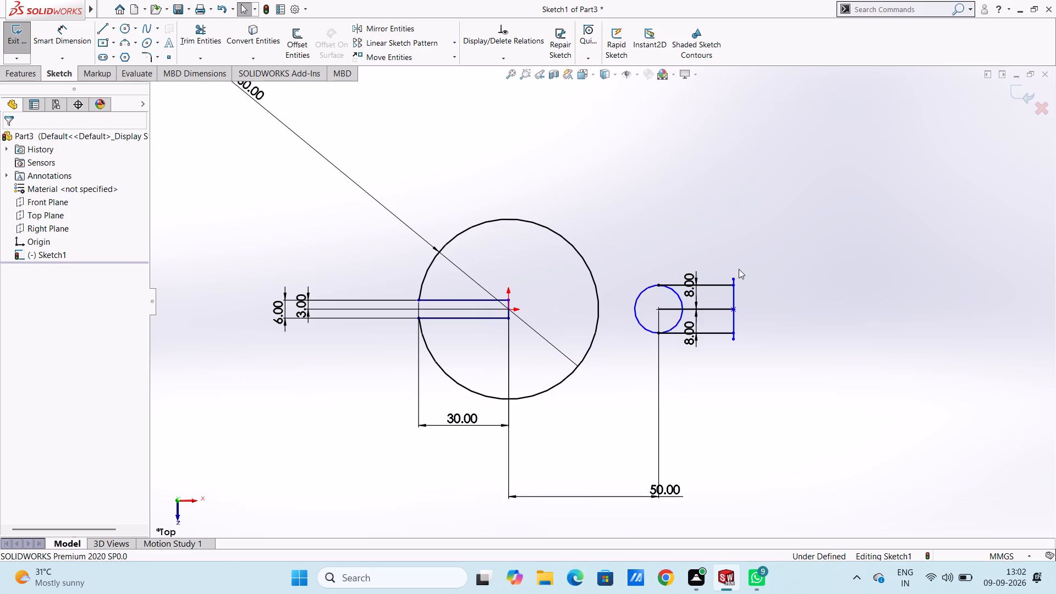
click(57, 24)
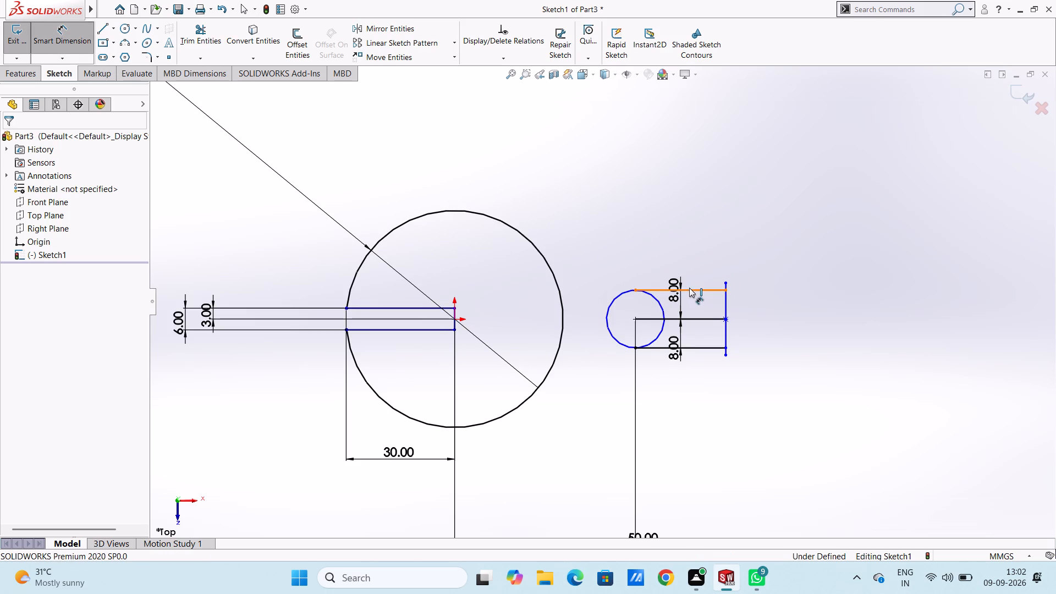
click(689, 288)
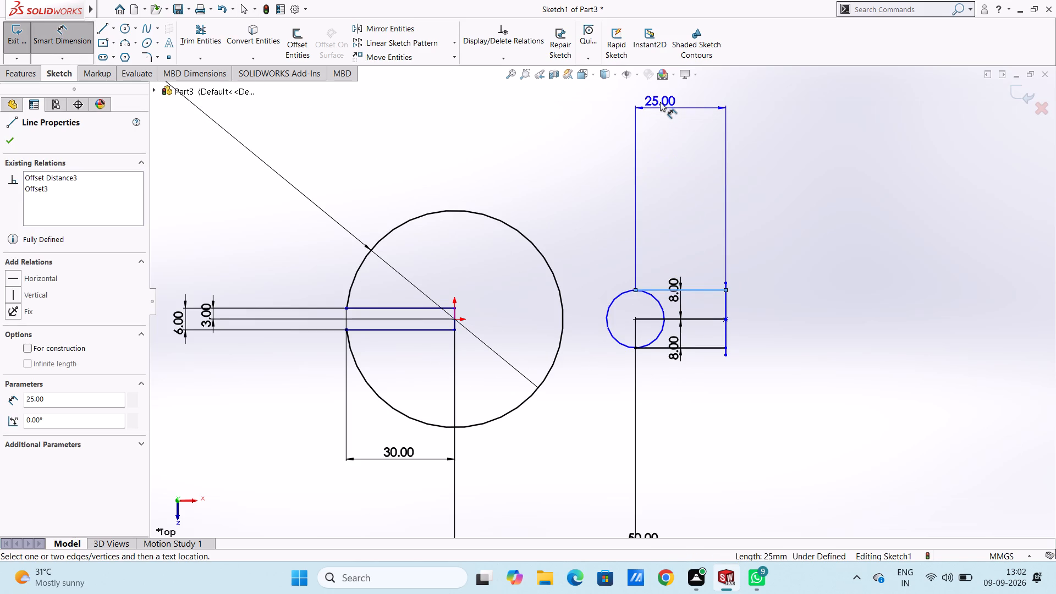
click(659, 100)
key(Return)
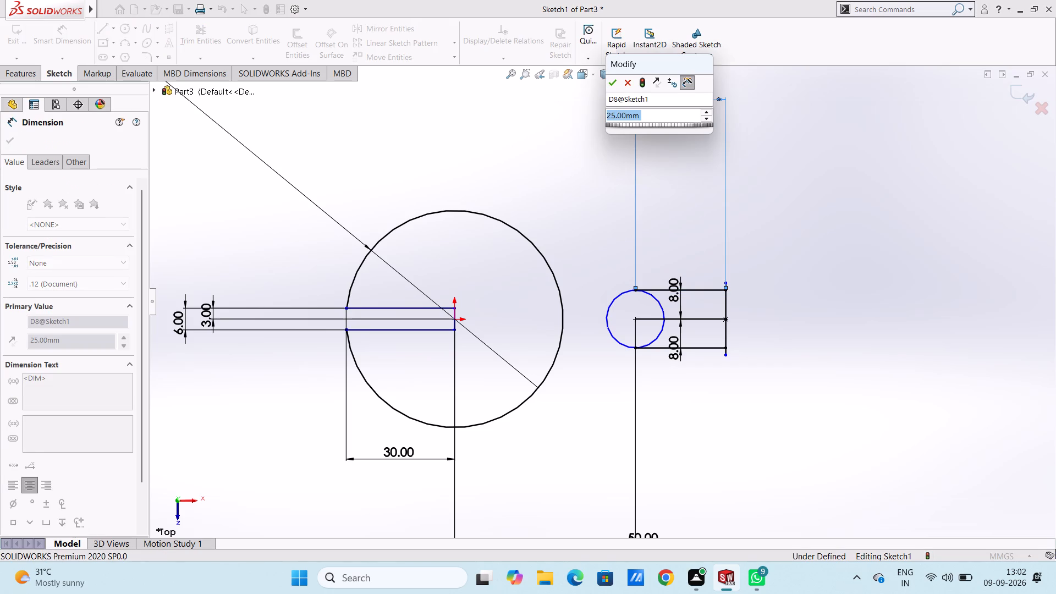
click(681, 163)
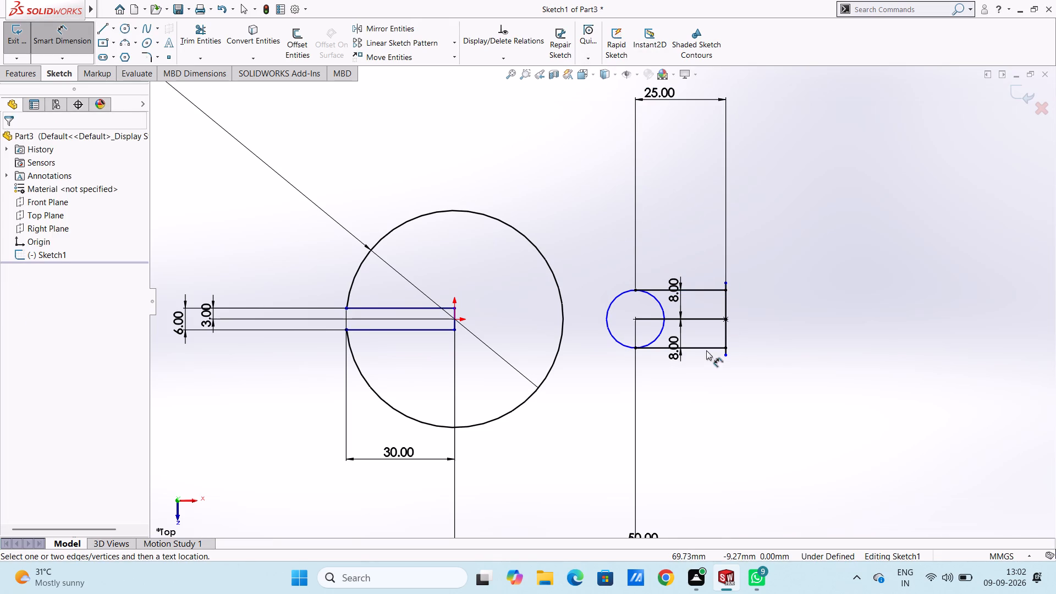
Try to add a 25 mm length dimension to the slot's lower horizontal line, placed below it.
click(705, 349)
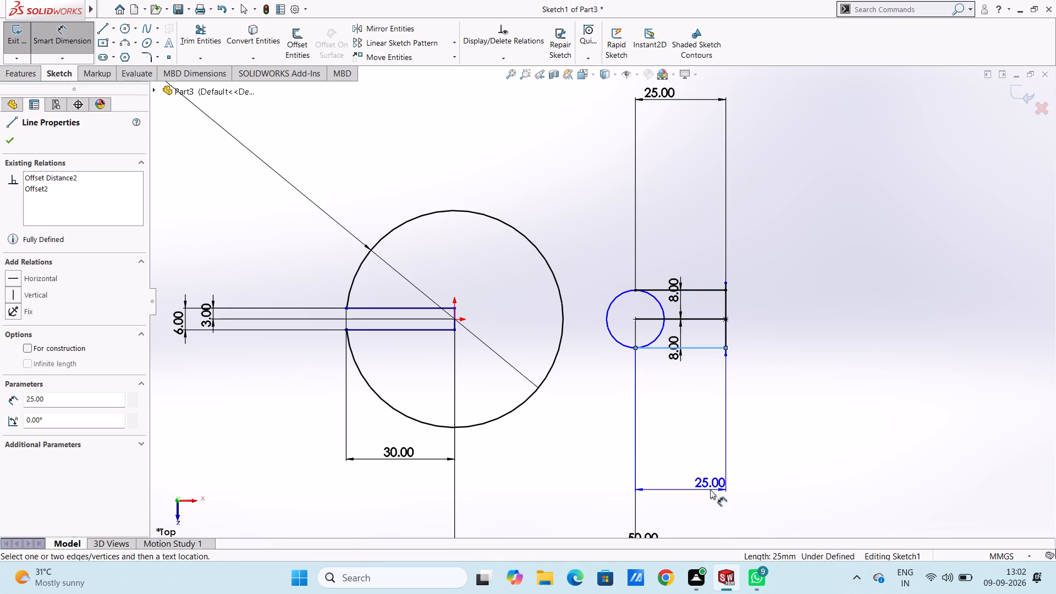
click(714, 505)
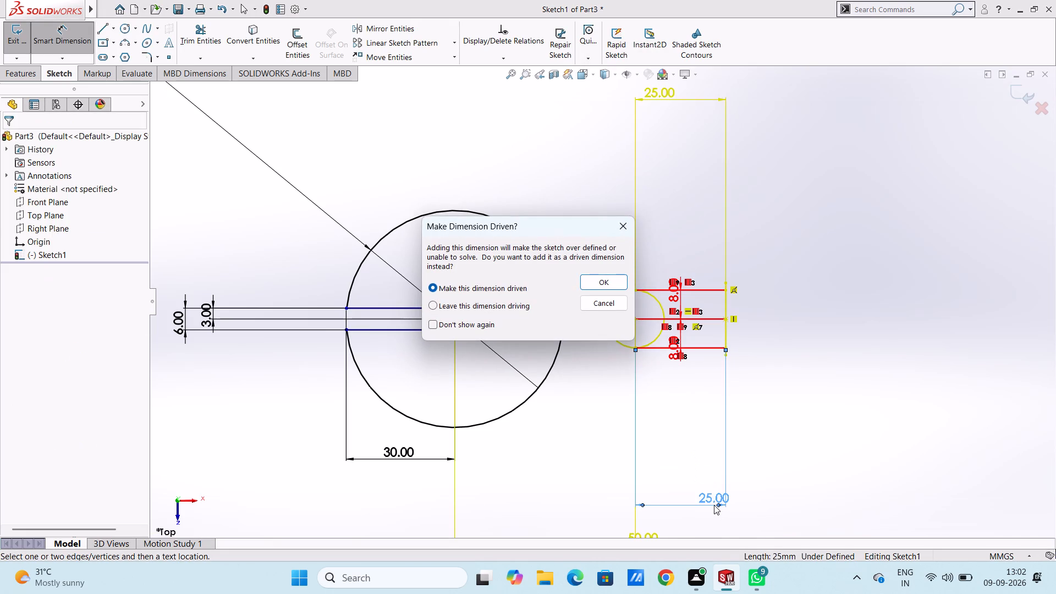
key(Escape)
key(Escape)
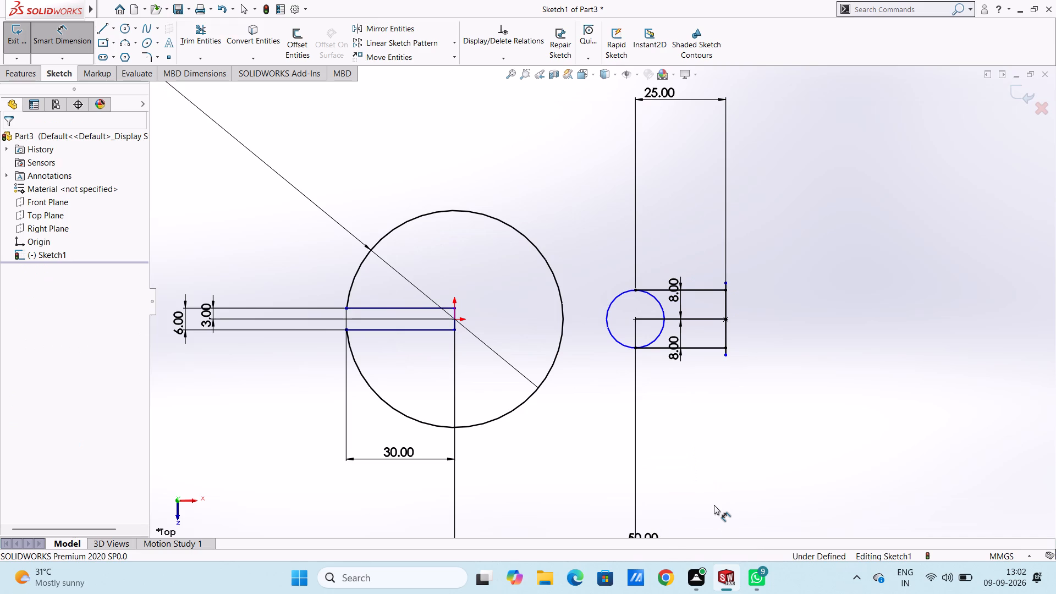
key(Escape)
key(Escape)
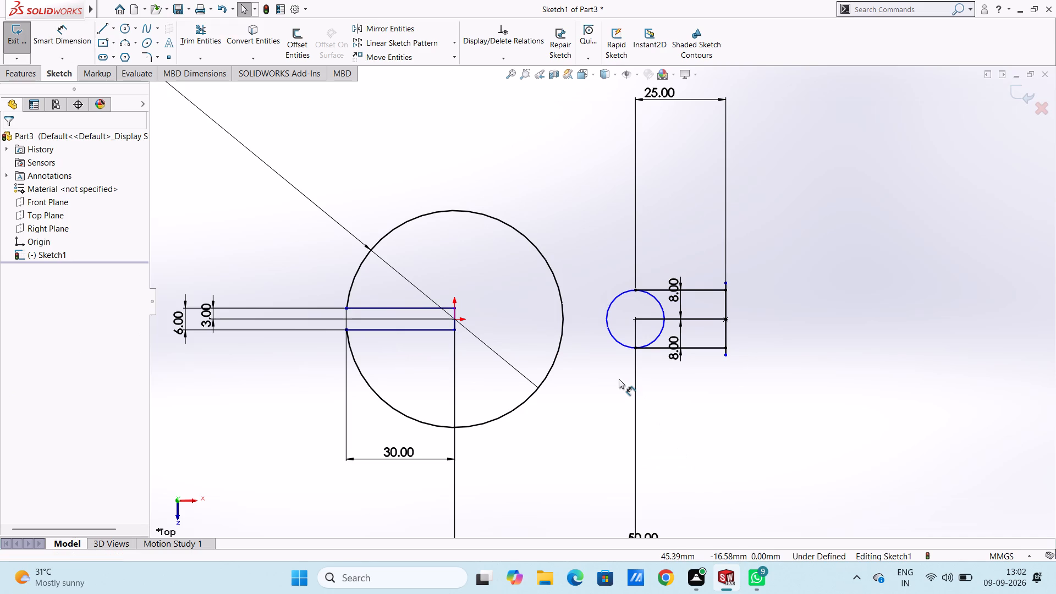
Trim away the slot's horizontal centre line and the inner half of the small circle, using Trim to closest.
click(214, 34)
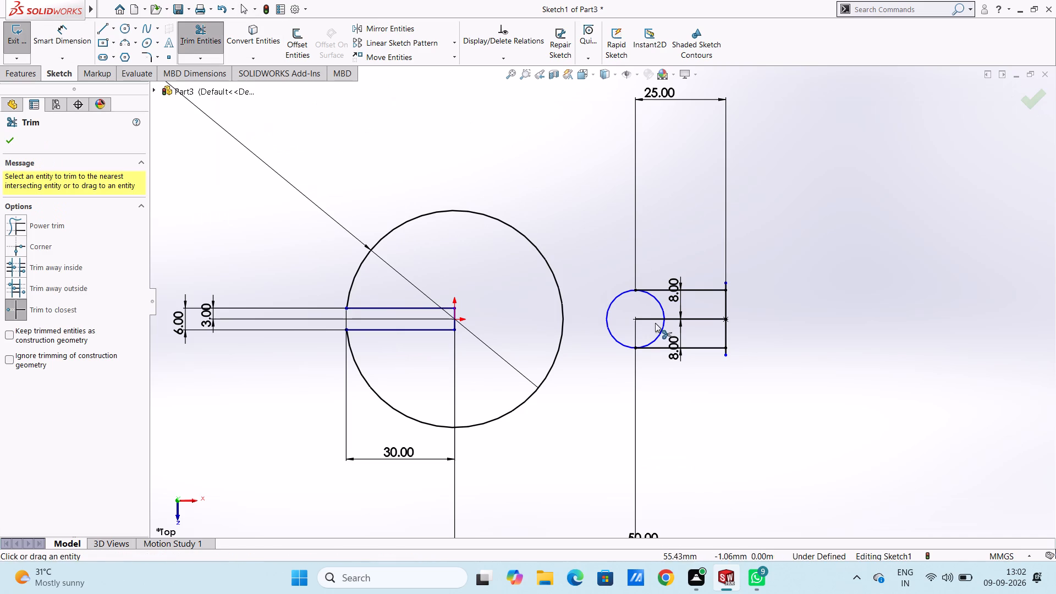
click(654, 319)
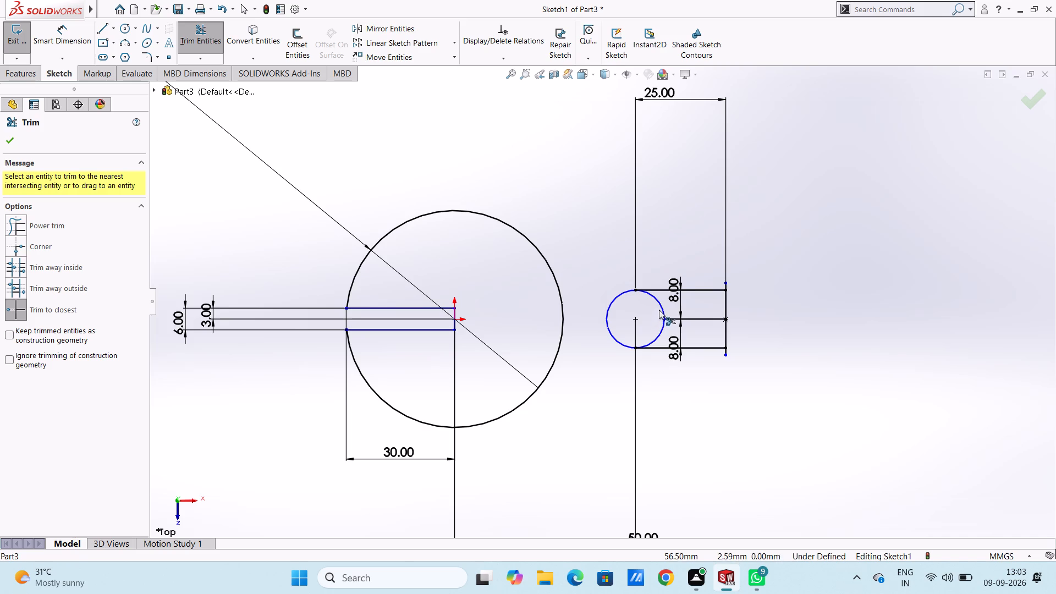
click(661, 308)
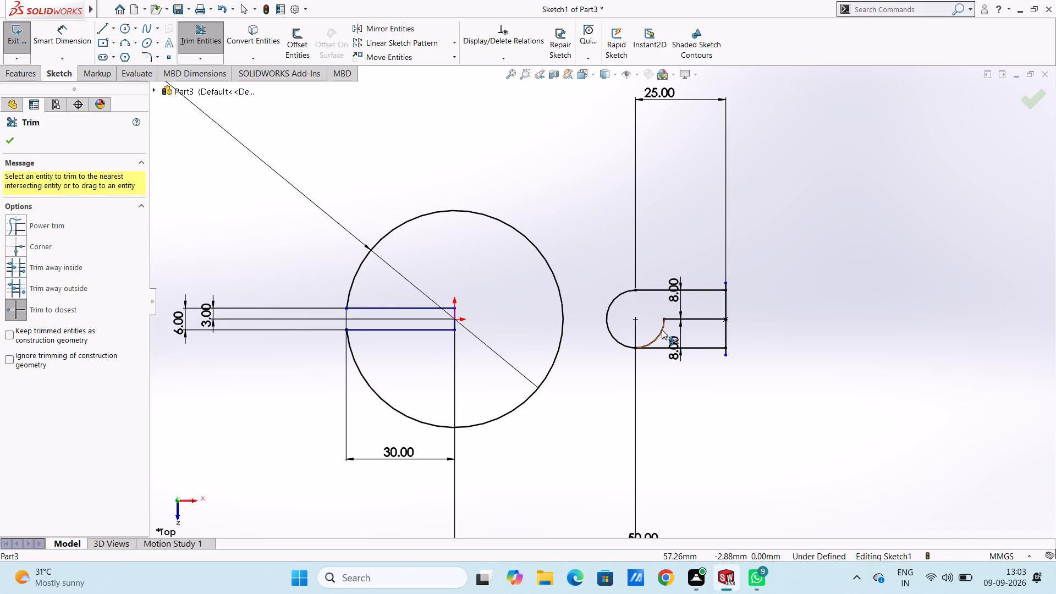
click(662, 329)
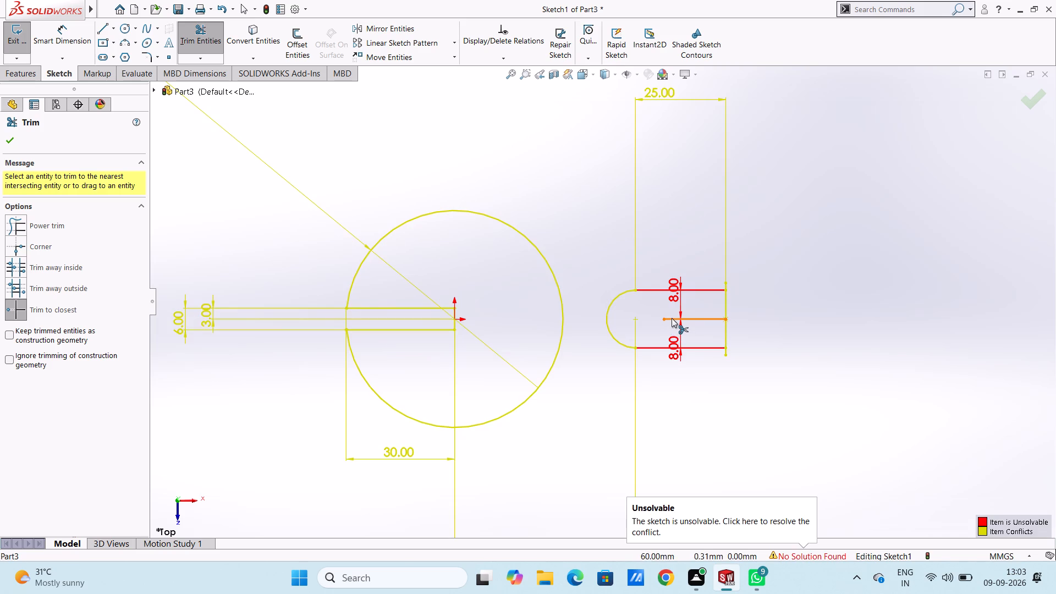
click(672, 318)
key(Escape)
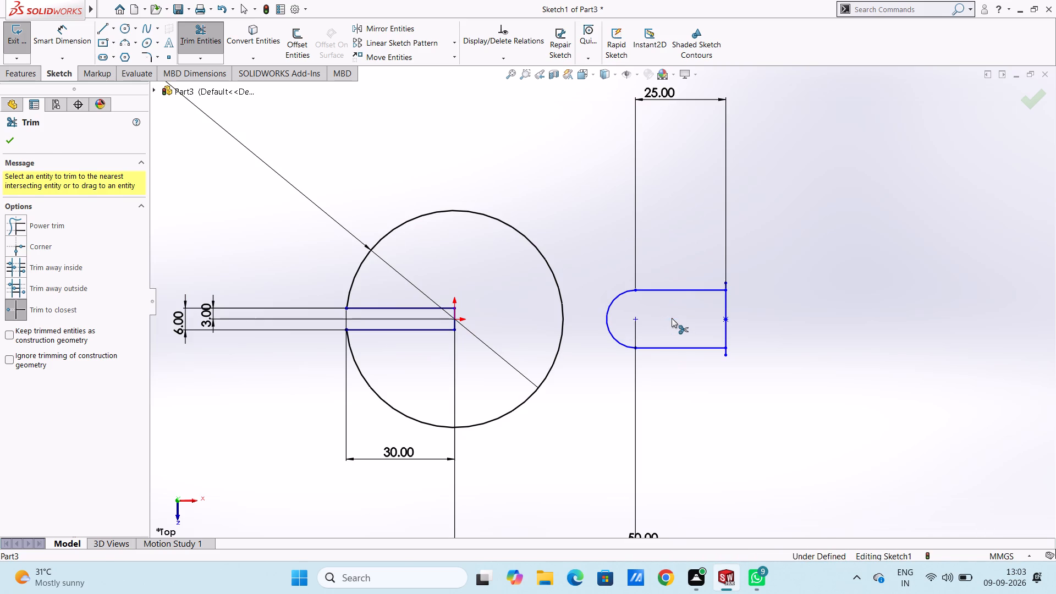
key(Escape)
key(Escape)
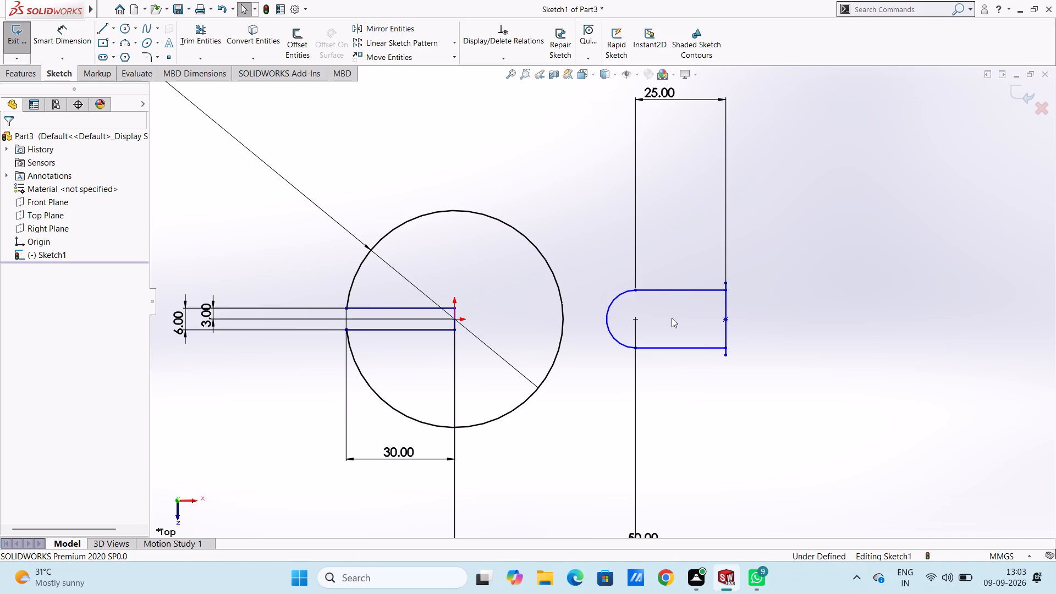
Draw two slanted lines about 77.62 mm long from the 60 mm circle's top and bottom points to the vertical end line's endpoints.
ctrl+scroll(672, 318, up, 2)
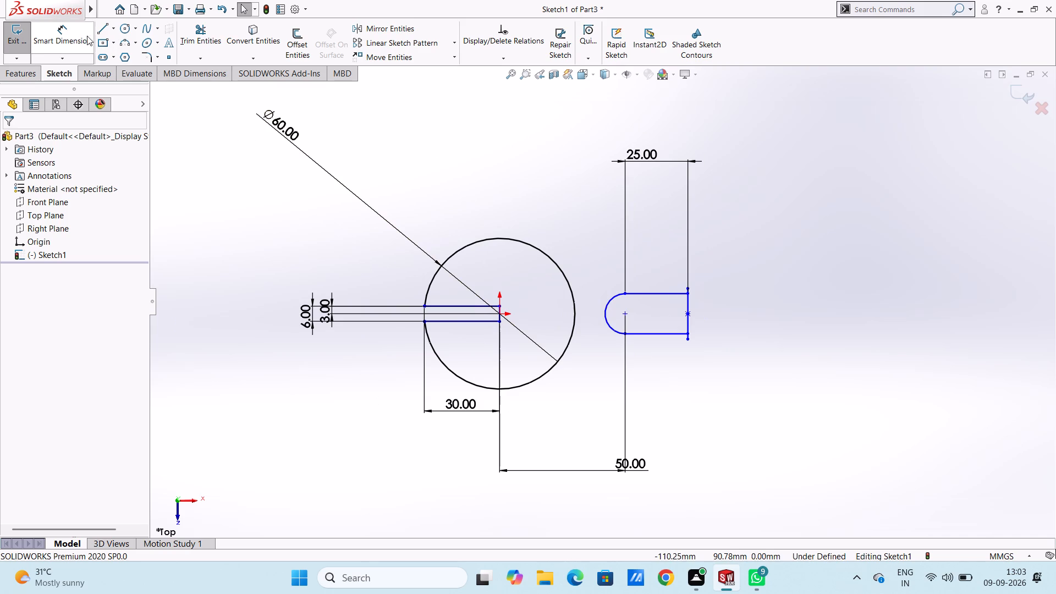
click(102, 30)
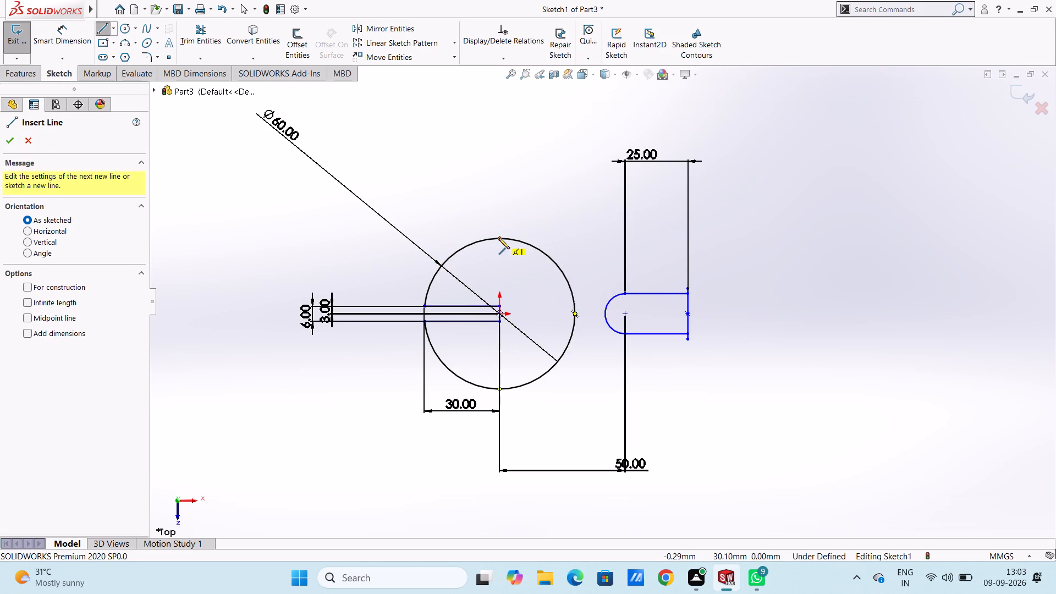
click(499, 238)
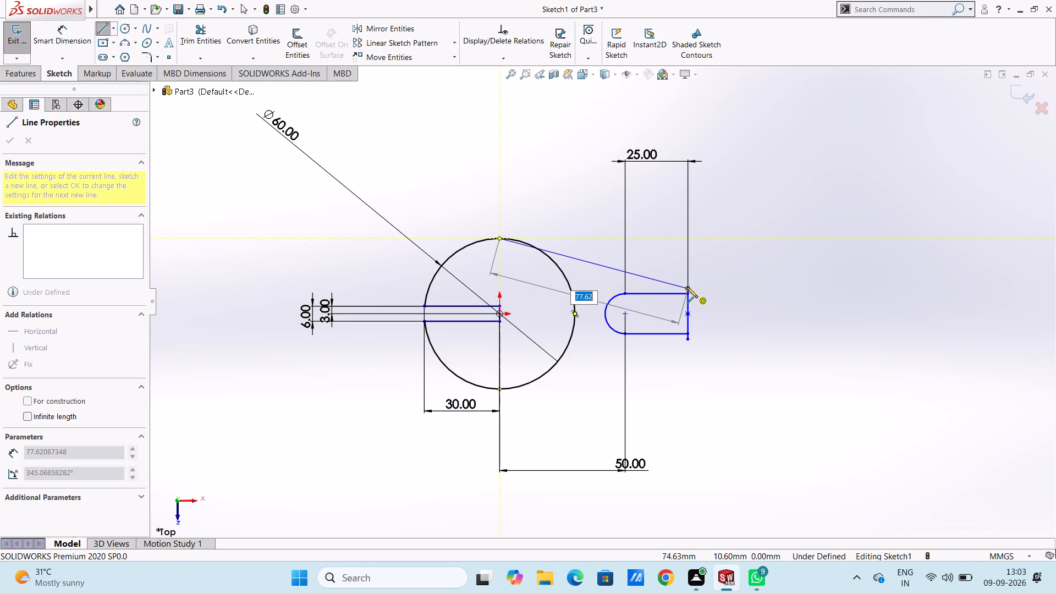
click(687, 287)
key(Escape)
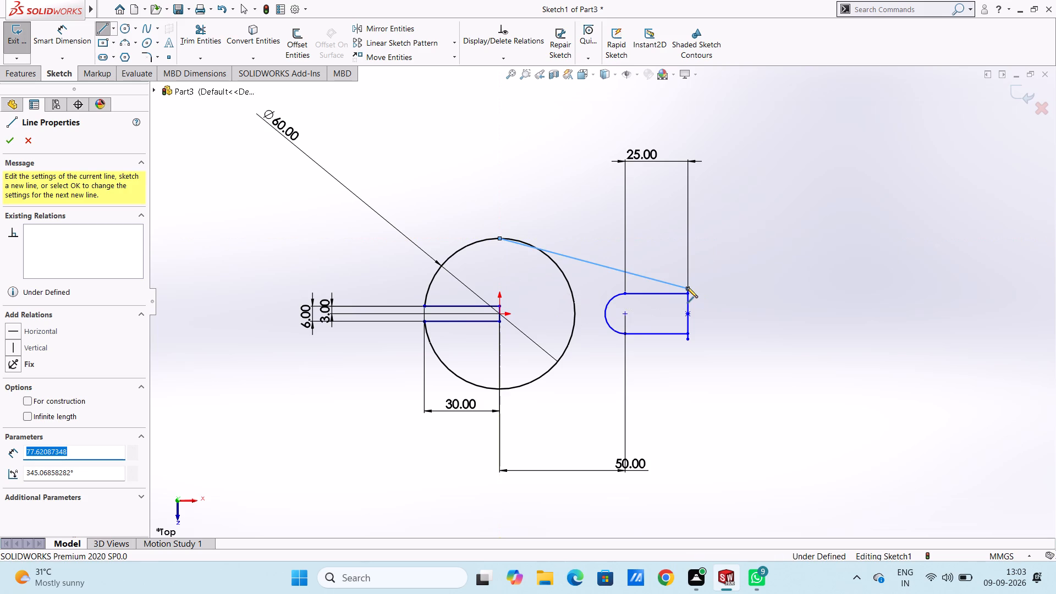
click(687, 340)
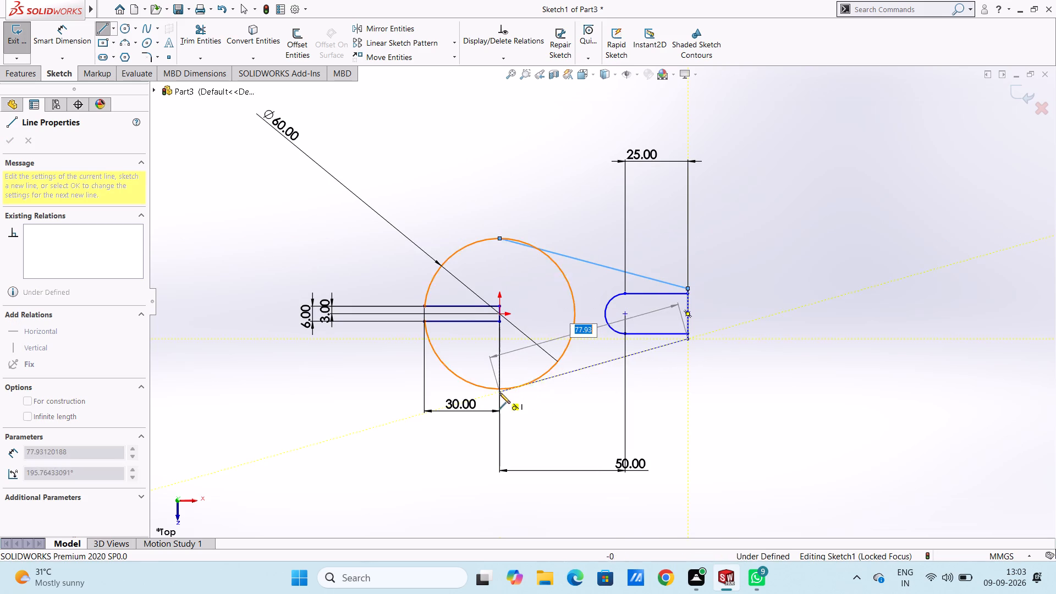
click(500, 391)
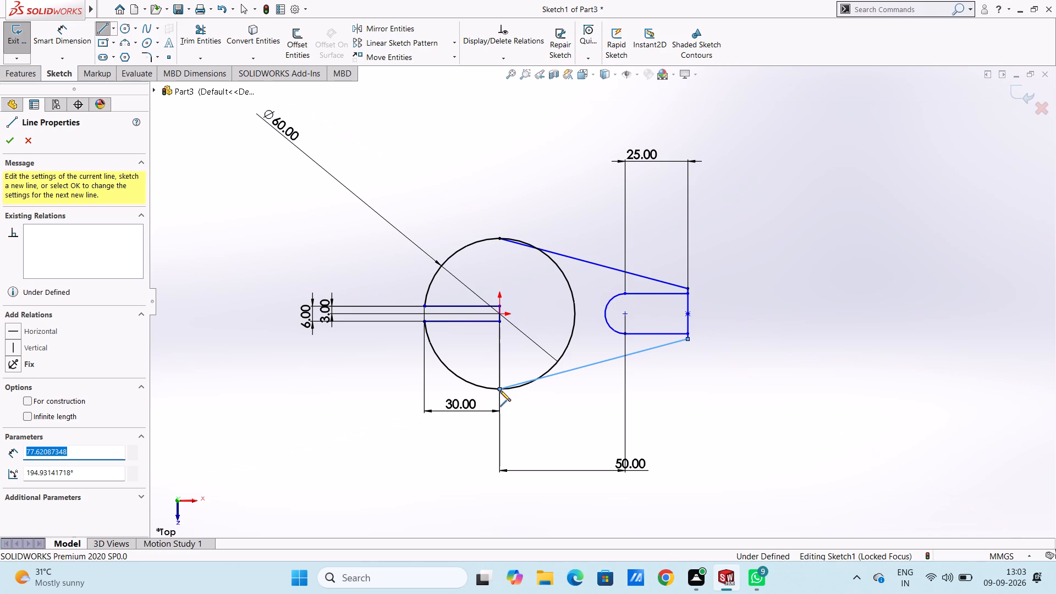
key(Escape)
key(Escape)
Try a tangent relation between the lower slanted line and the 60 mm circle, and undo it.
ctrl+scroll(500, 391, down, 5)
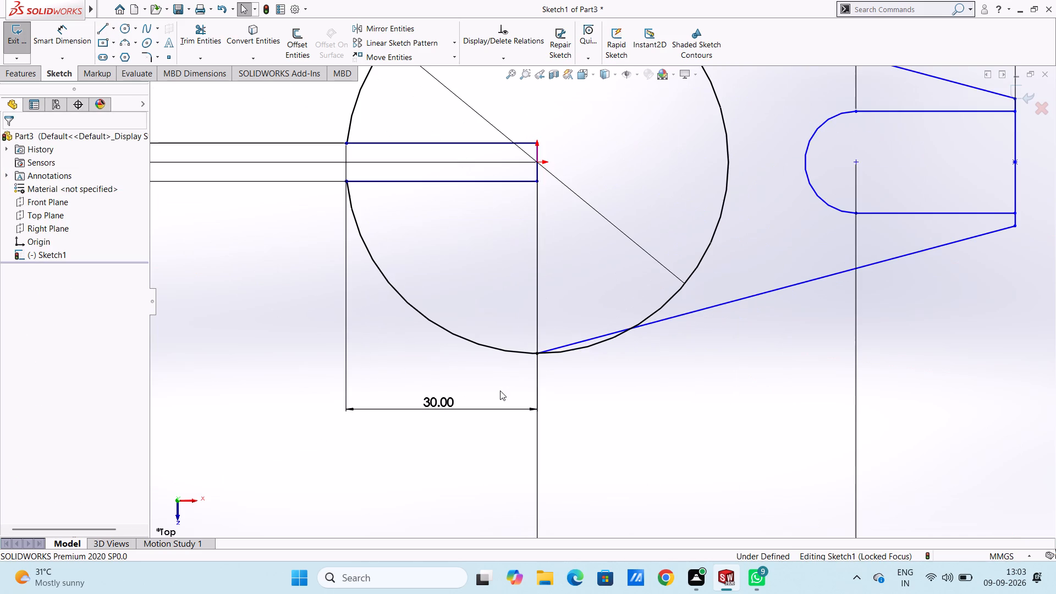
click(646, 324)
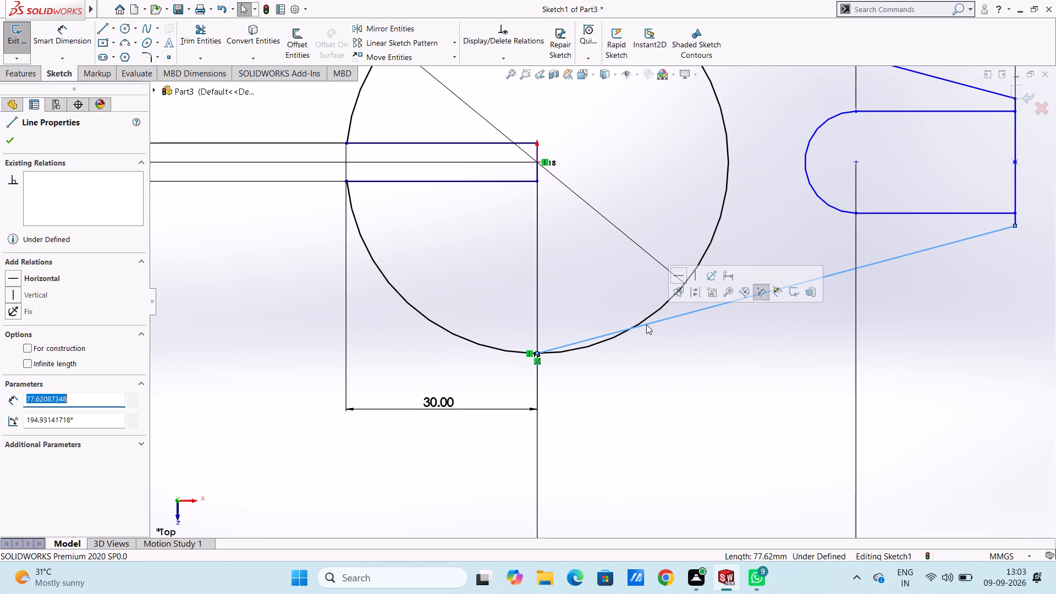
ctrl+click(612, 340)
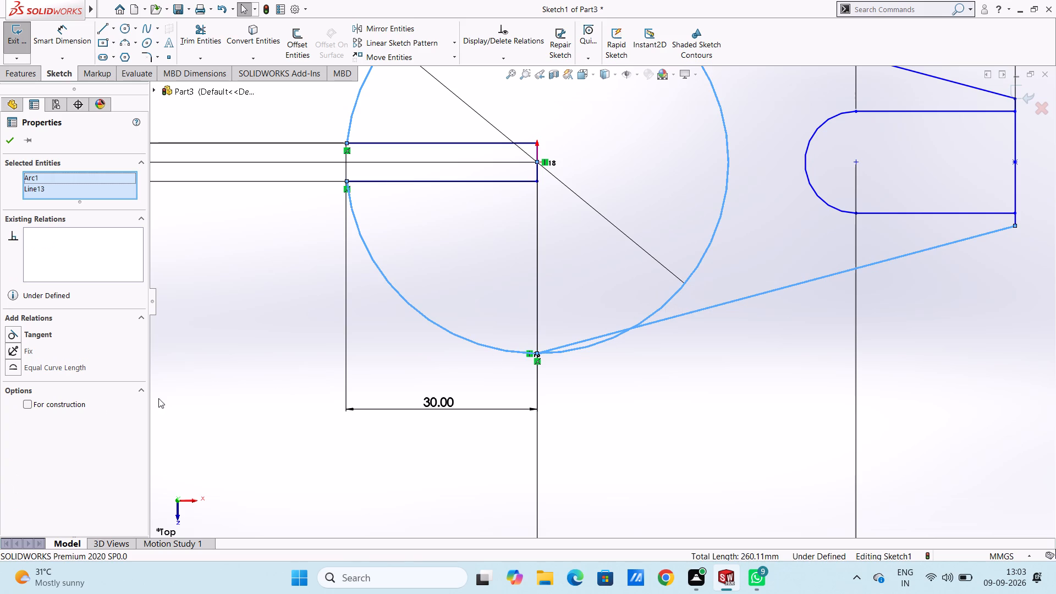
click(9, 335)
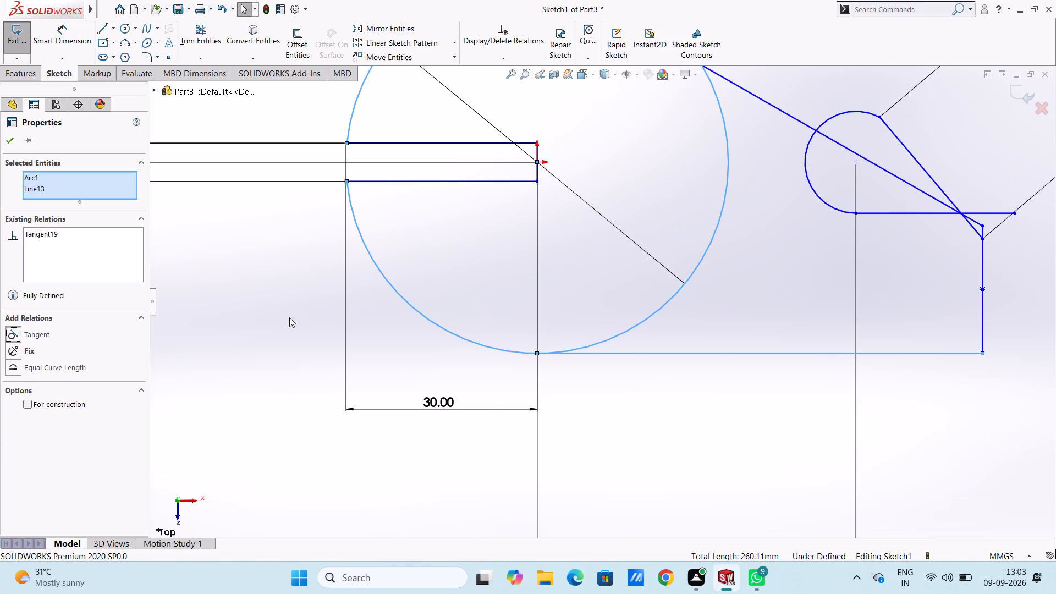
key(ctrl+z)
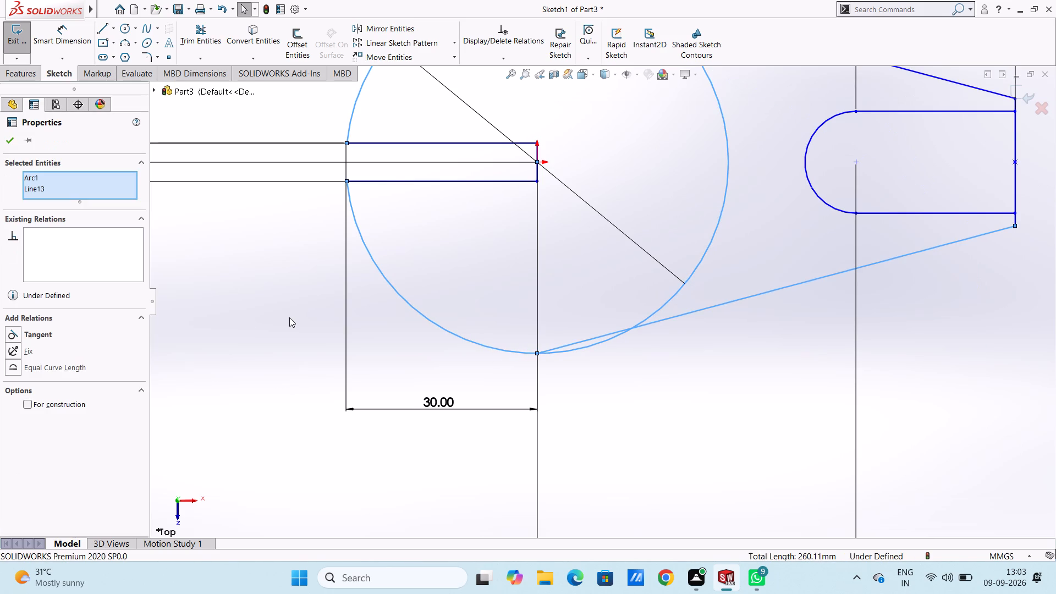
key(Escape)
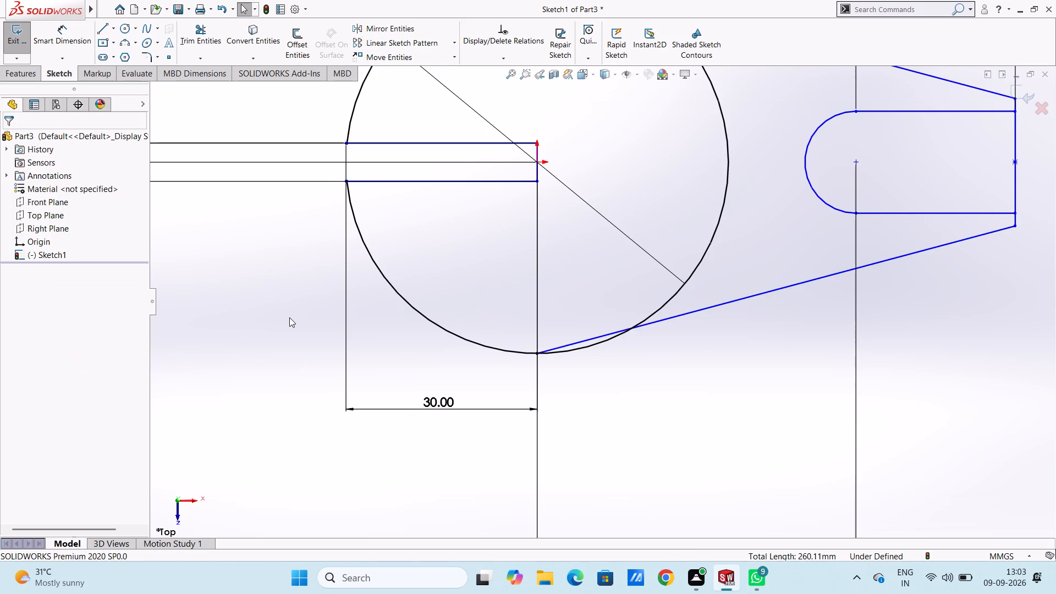
Dimension the vertical end line's length as 20 mm, placed outside the profile beyond the slot.
ctrl+scroll(289, 317, up, 5)
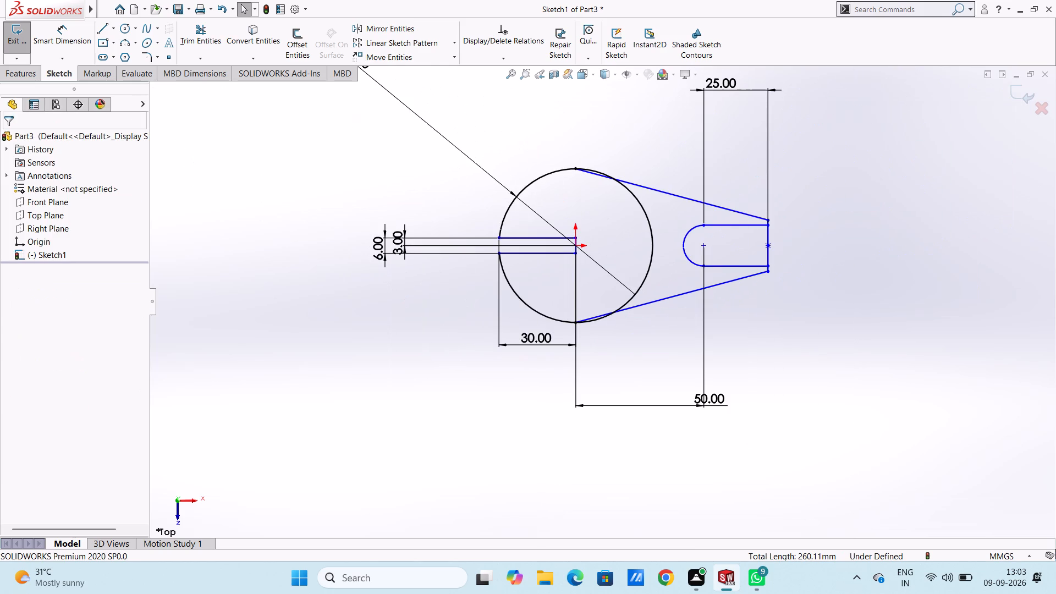
click(67, 36)
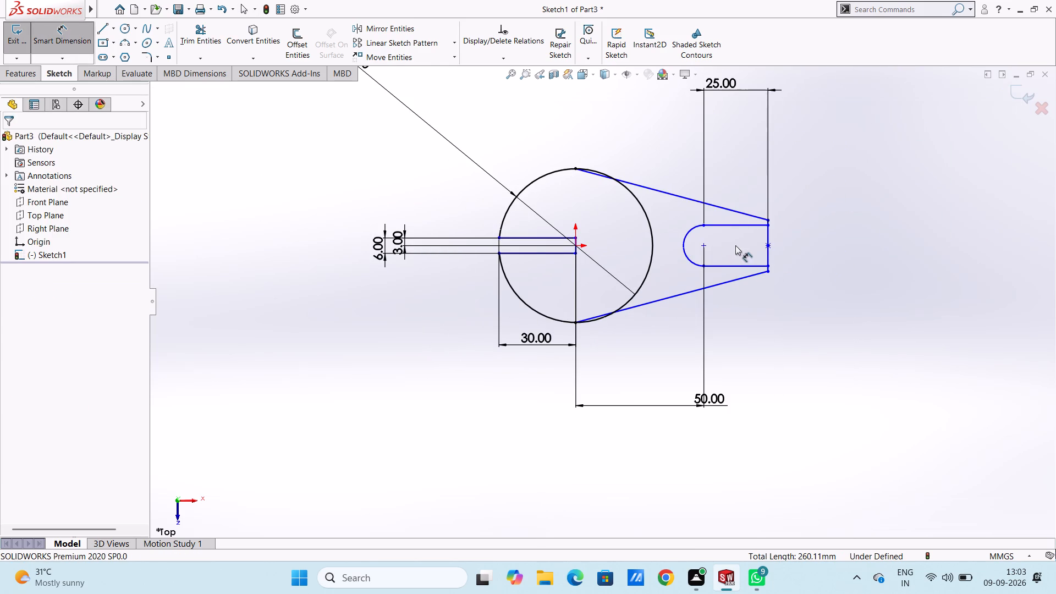
click(768, 240)
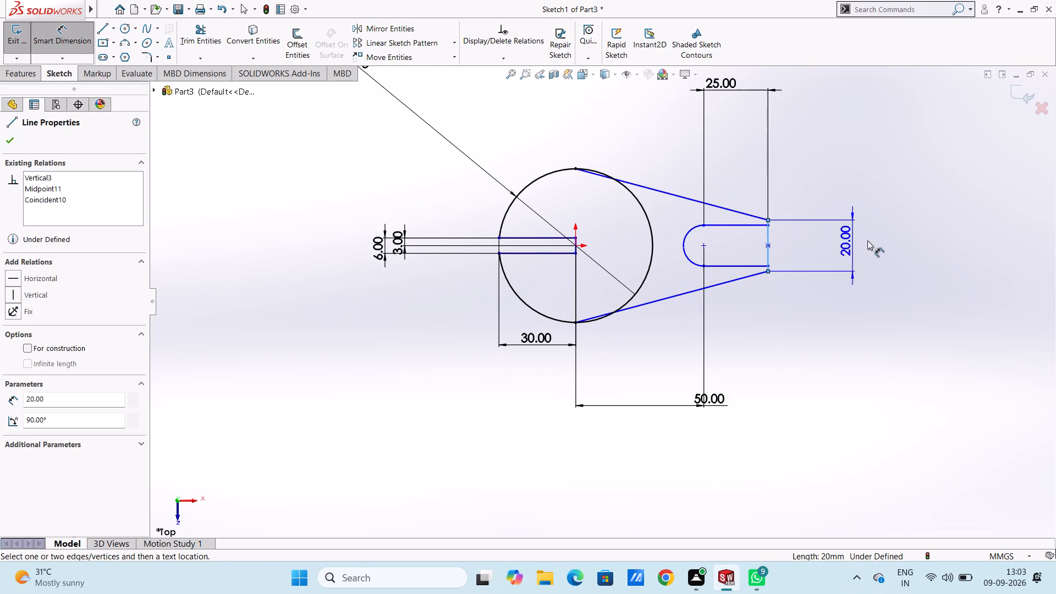
click(883, 239)
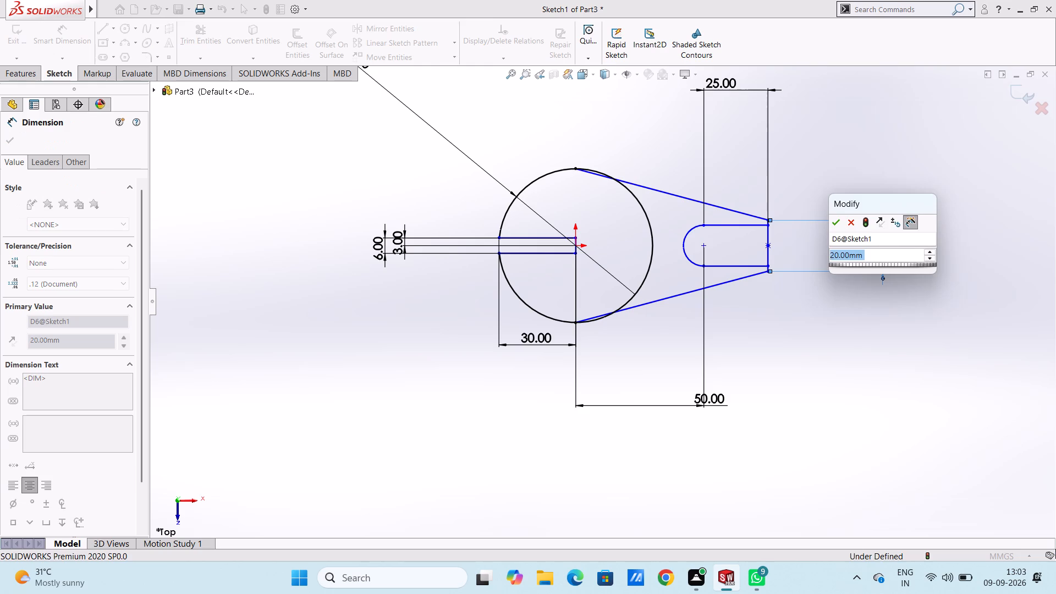
key(Return)
click(951, 243)
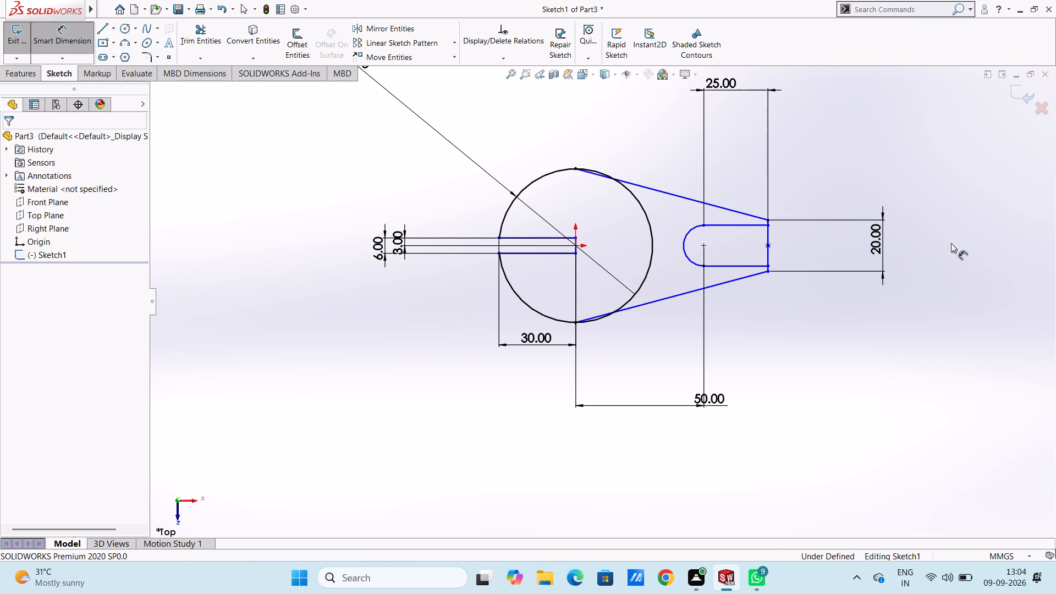
key(Escape)
key(Escape)
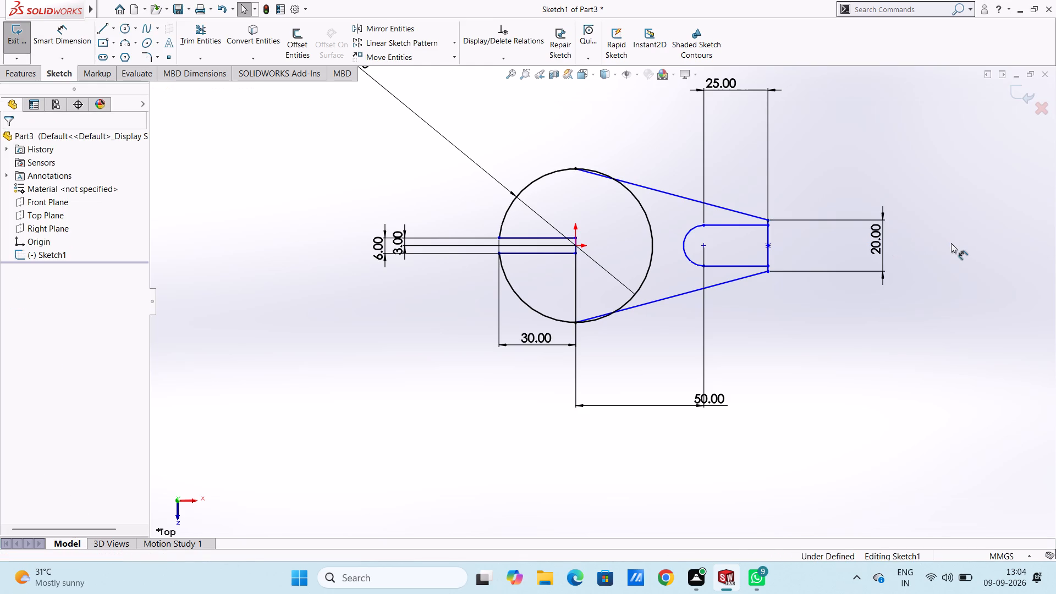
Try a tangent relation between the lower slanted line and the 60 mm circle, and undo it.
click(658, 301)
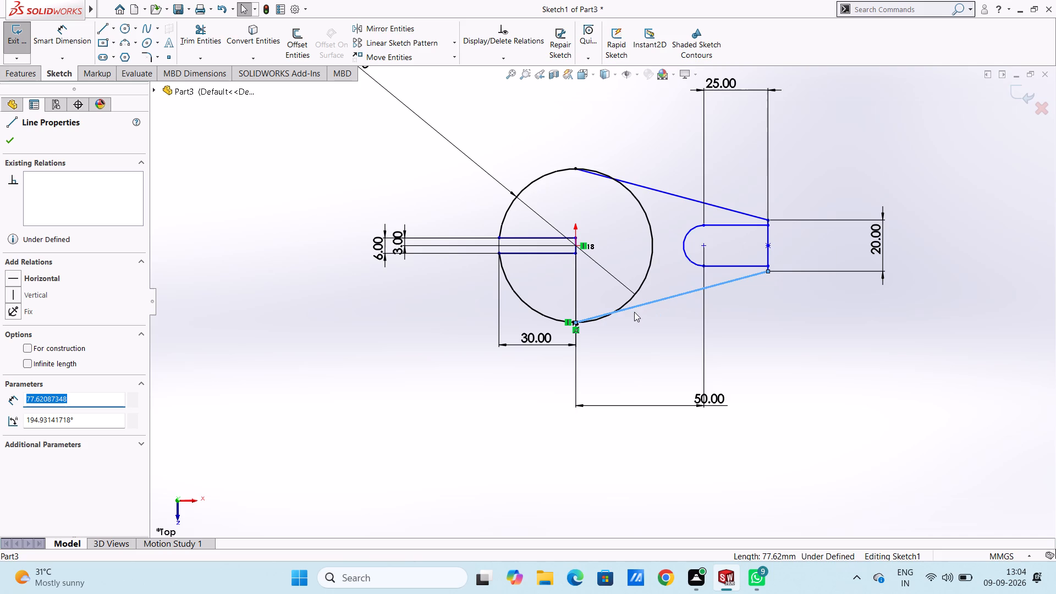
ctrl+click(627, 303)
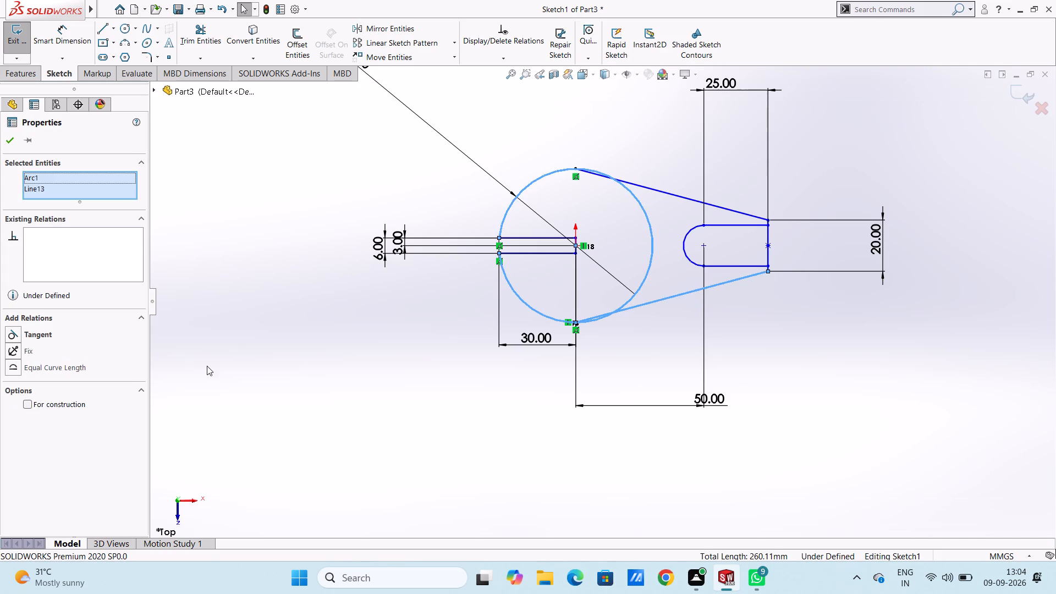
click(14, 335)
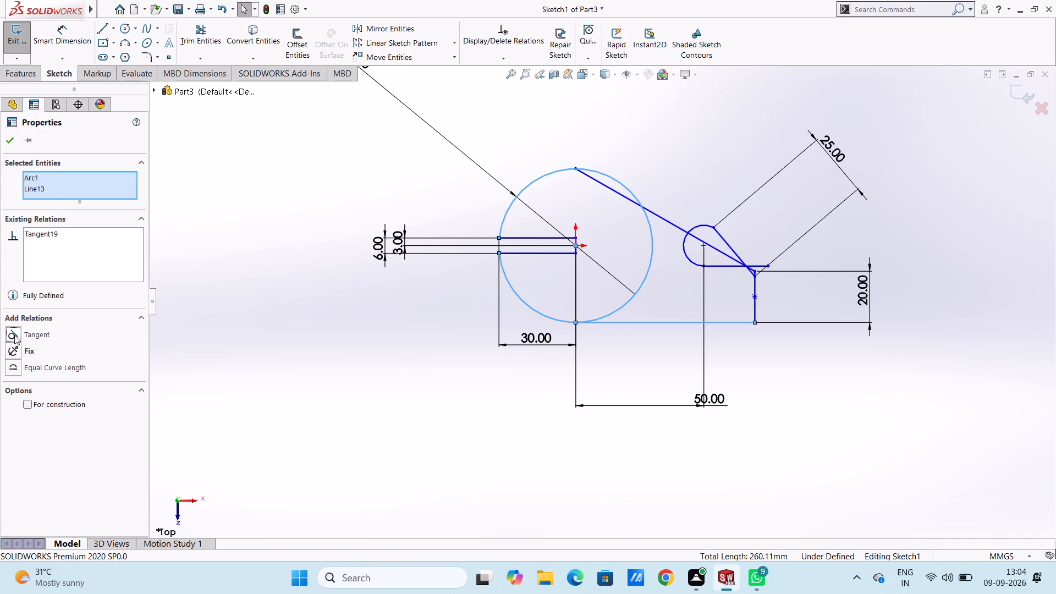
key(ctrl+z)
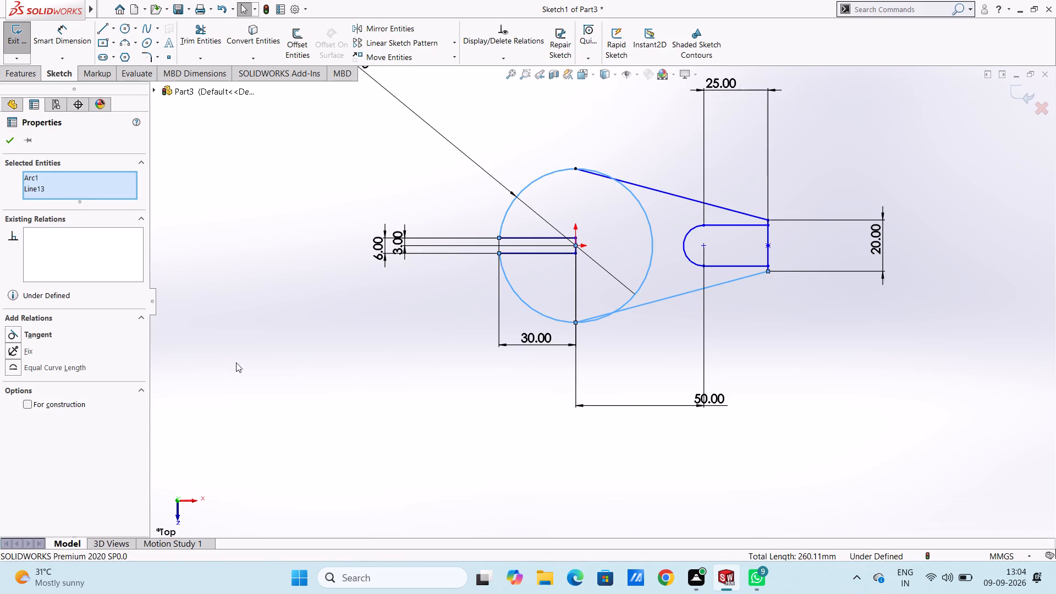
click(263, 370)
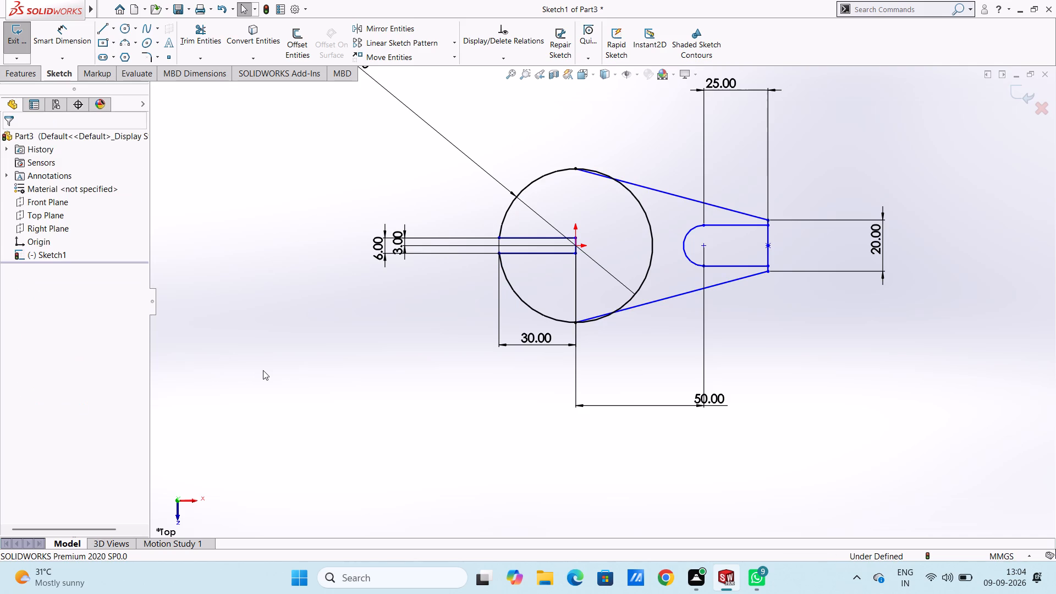
Replace the lower slanted line with one about 69.46 mm long, tangent to the 60 mm circle and ending at the vertical end line's lower endpoint.
click(647, 302)
key(Delete)
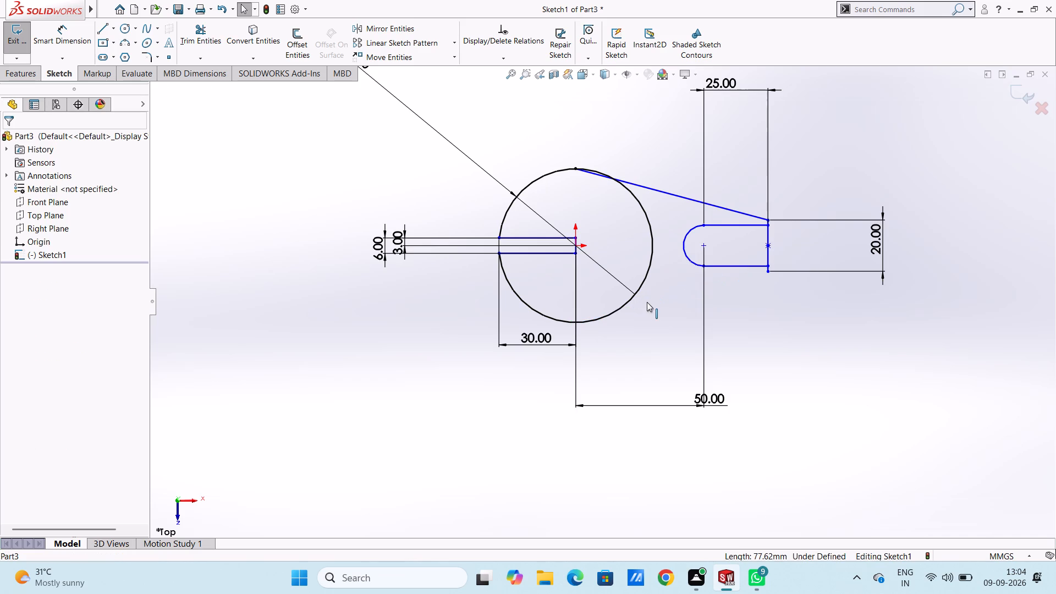
key(l)
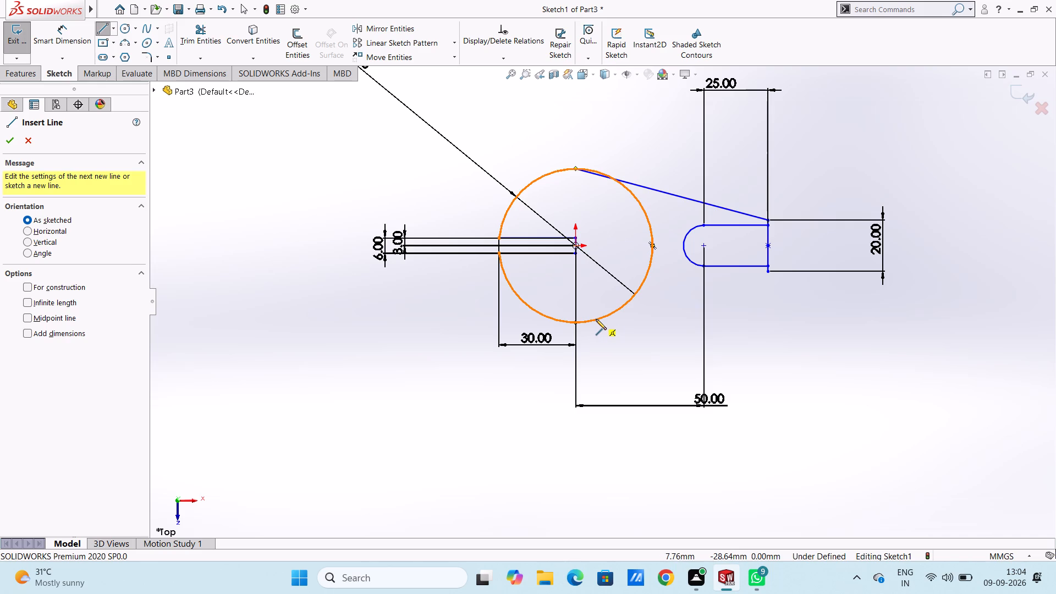
click(596, 318)
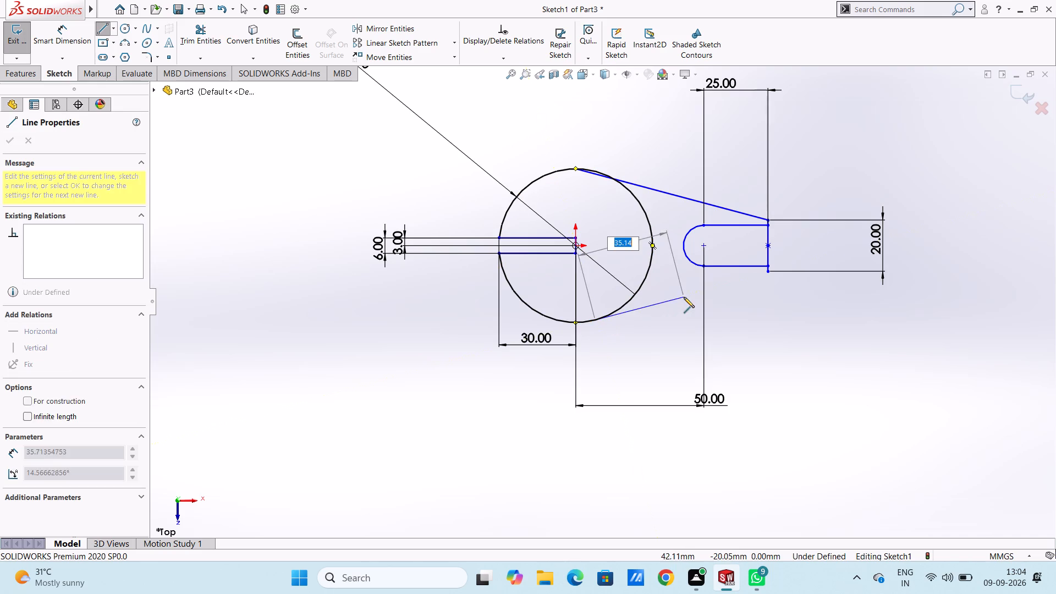
click(768, 271)
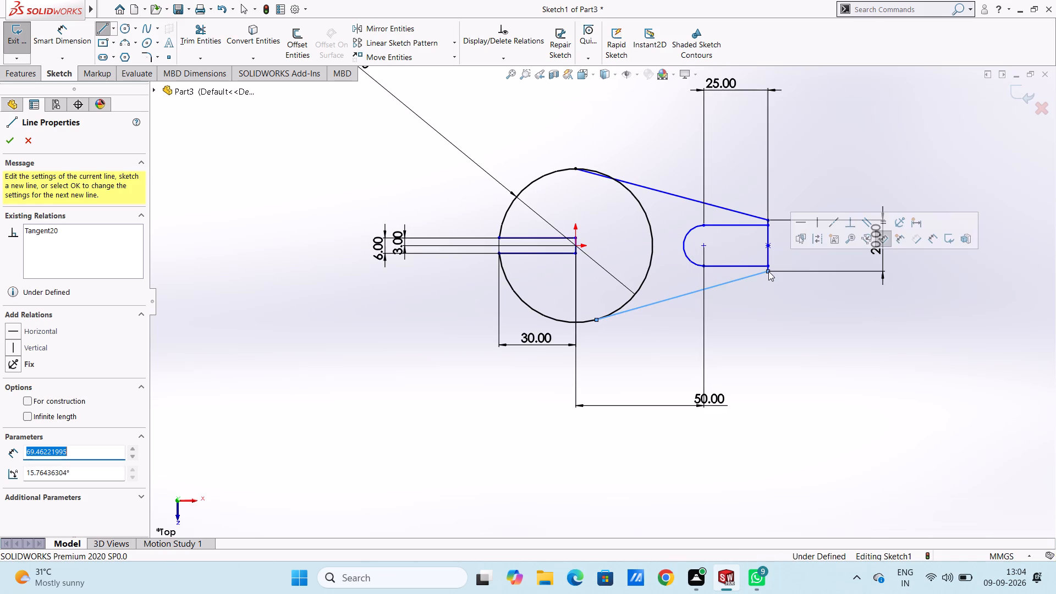
key(Escape)
key(Escape)
key(Escape)
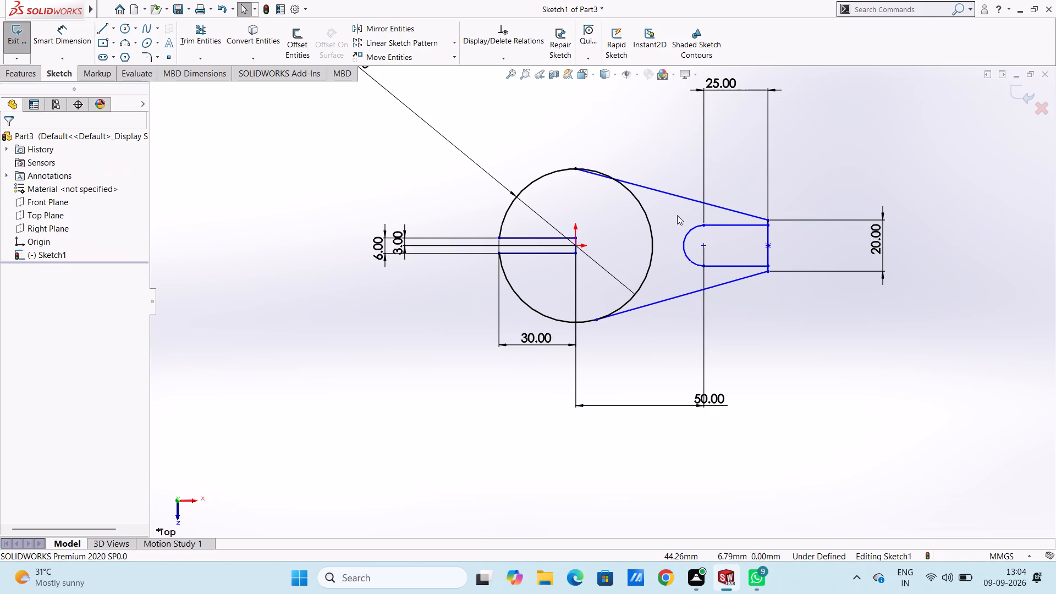
Delete the upper slanted line between the 60 mm circle and the vertical end line.
click(664, 191)
key(Delete)
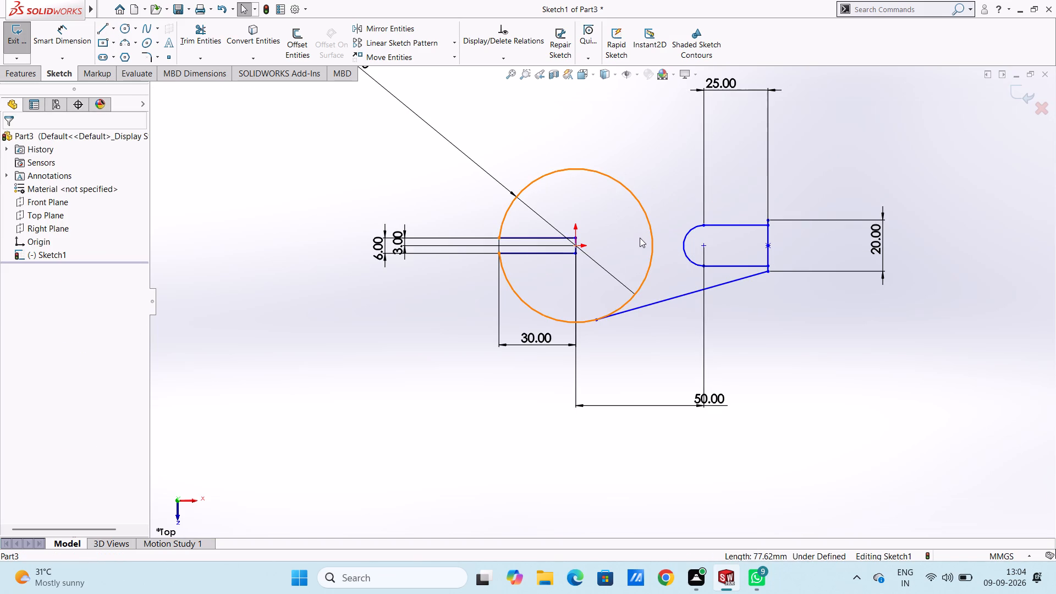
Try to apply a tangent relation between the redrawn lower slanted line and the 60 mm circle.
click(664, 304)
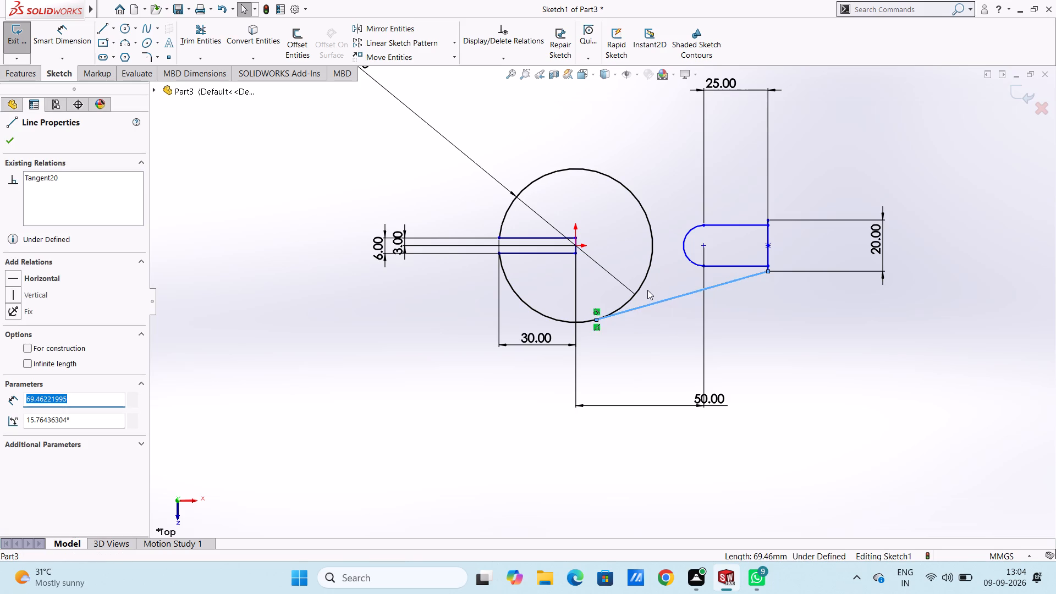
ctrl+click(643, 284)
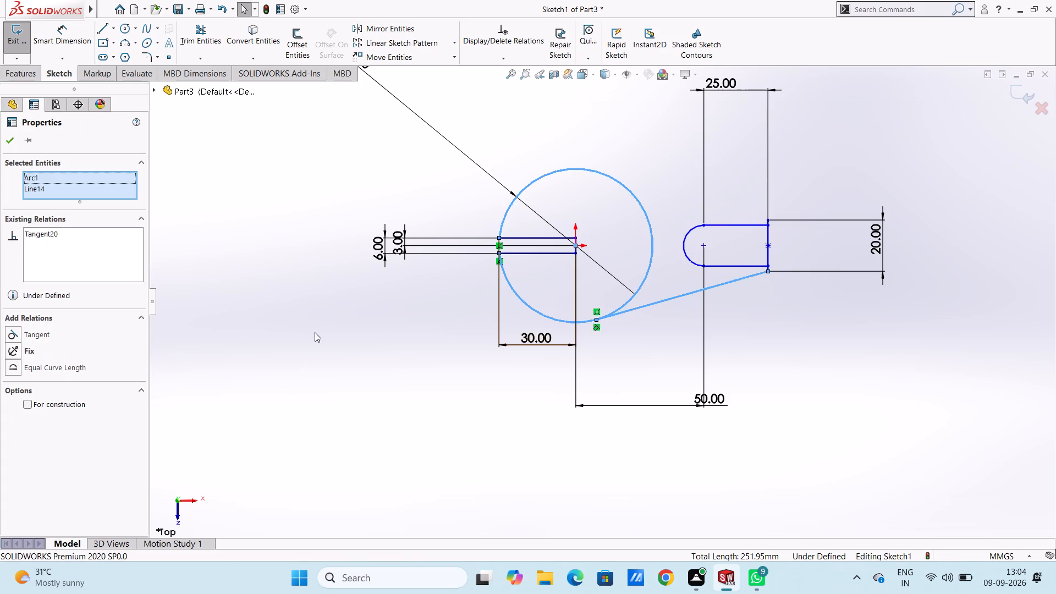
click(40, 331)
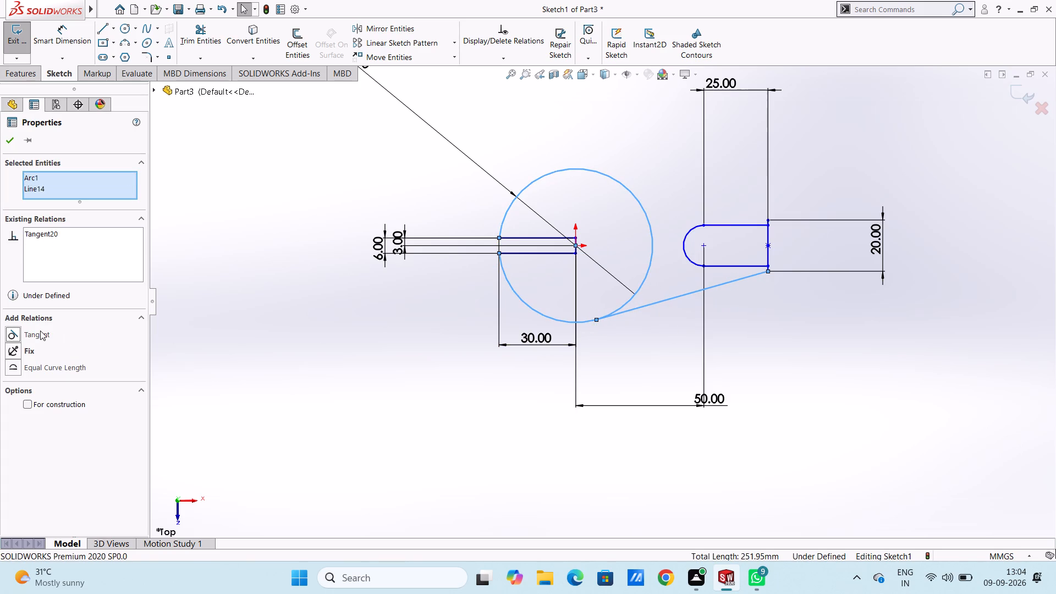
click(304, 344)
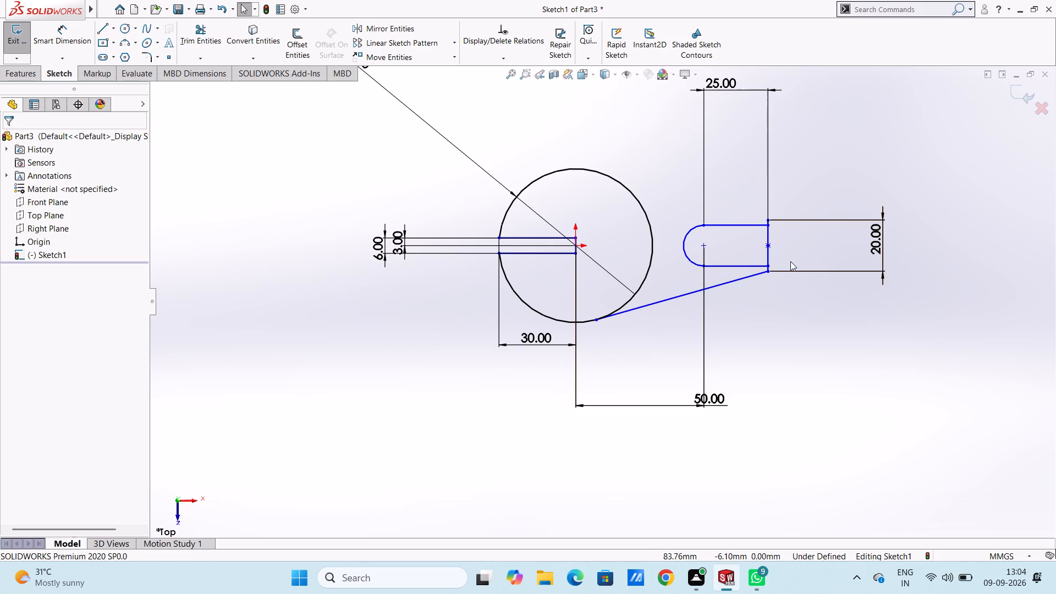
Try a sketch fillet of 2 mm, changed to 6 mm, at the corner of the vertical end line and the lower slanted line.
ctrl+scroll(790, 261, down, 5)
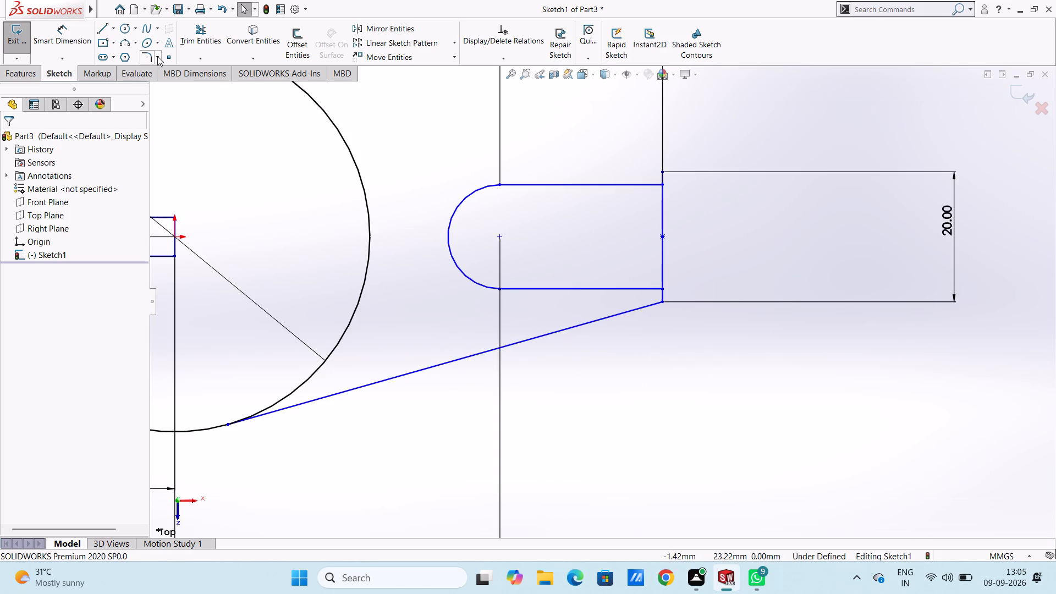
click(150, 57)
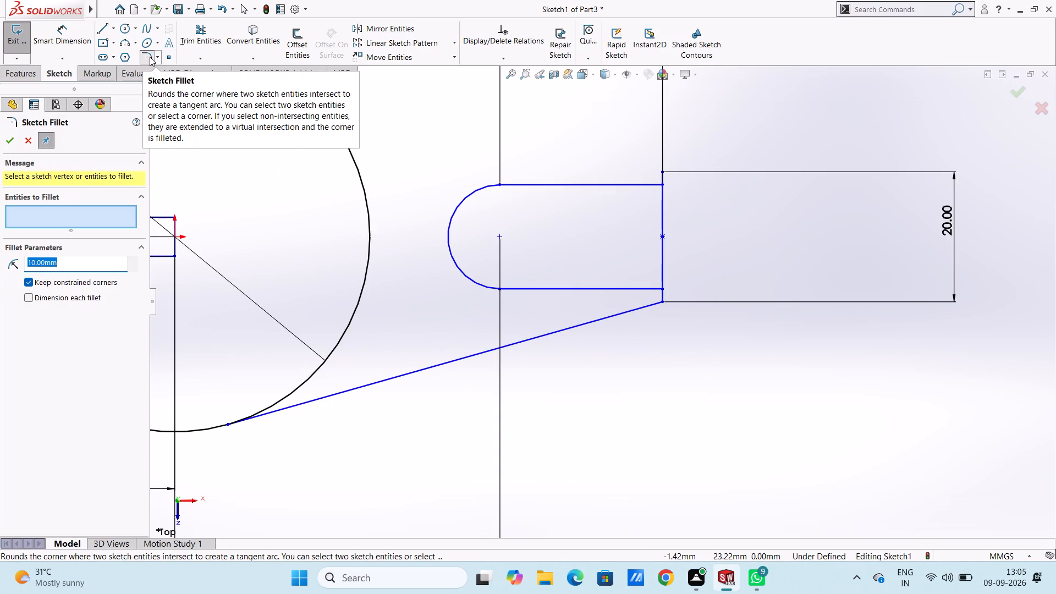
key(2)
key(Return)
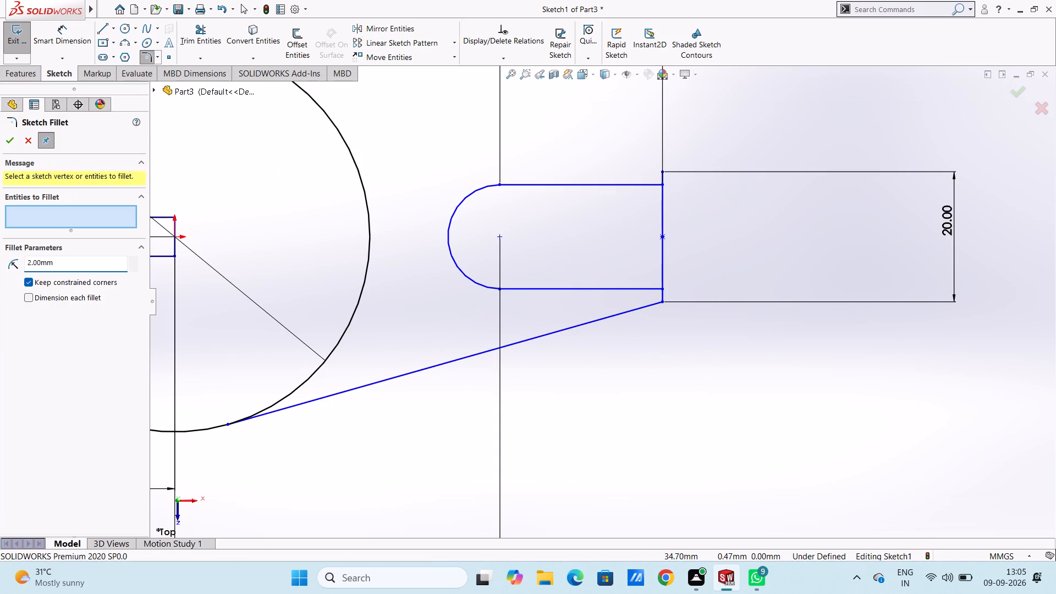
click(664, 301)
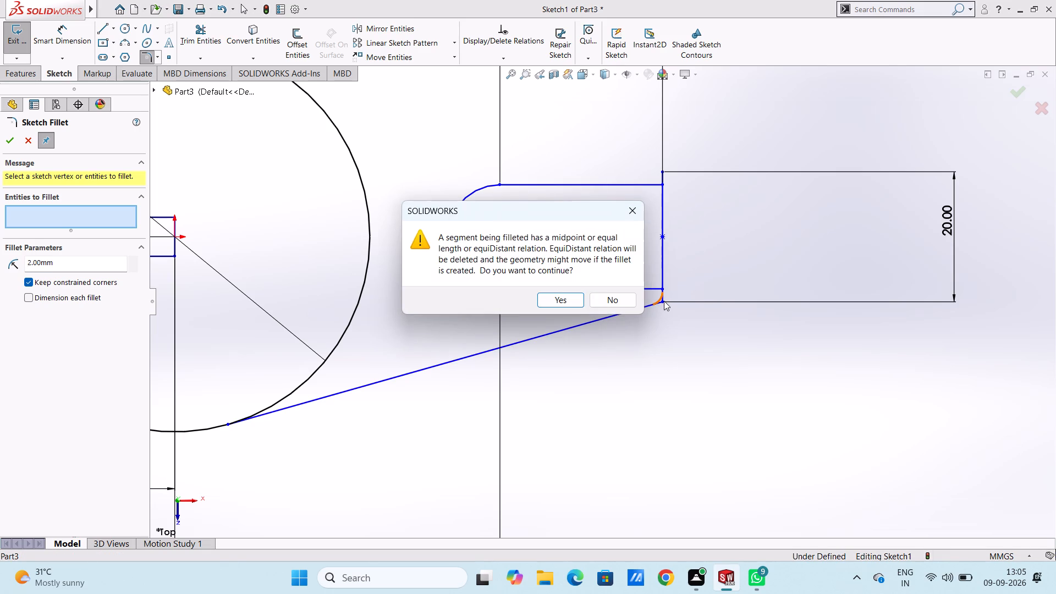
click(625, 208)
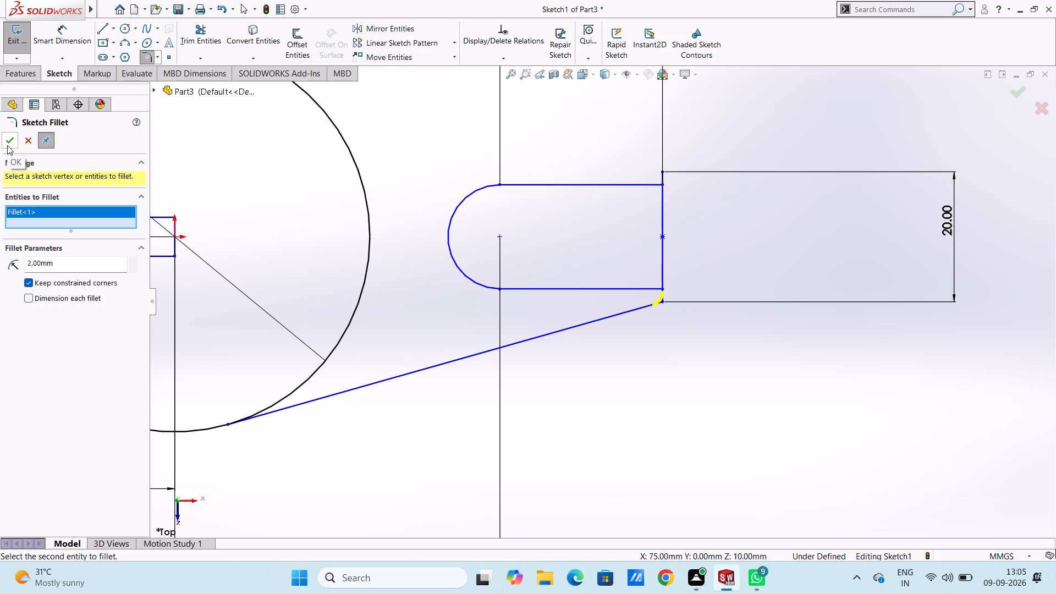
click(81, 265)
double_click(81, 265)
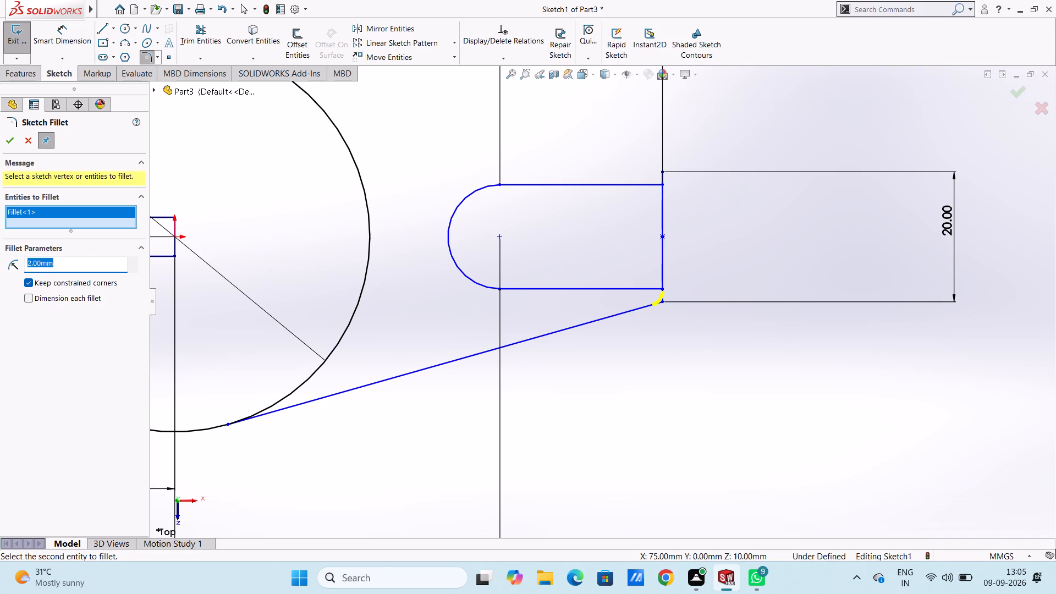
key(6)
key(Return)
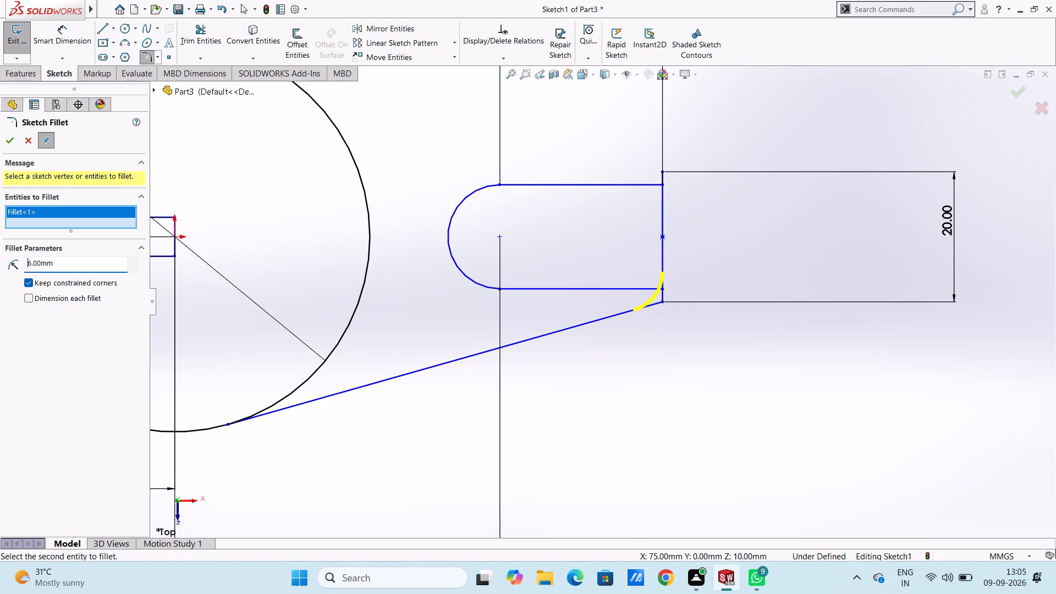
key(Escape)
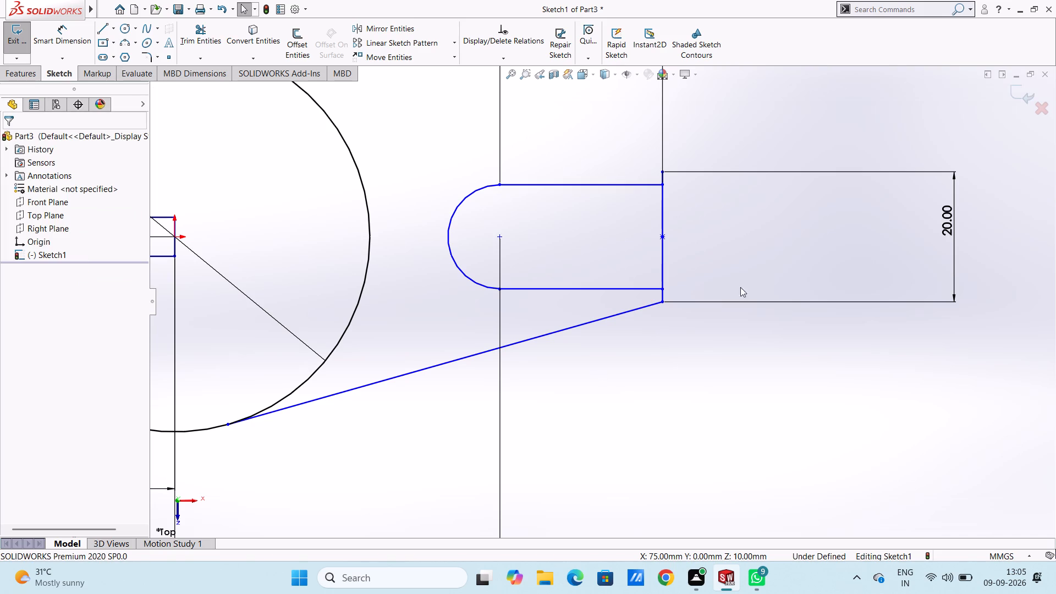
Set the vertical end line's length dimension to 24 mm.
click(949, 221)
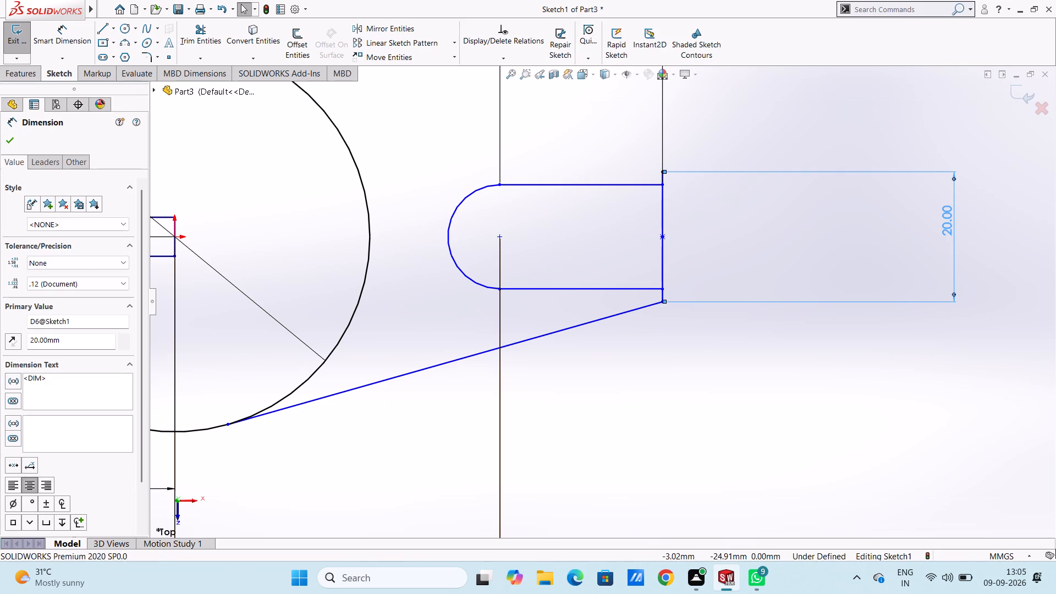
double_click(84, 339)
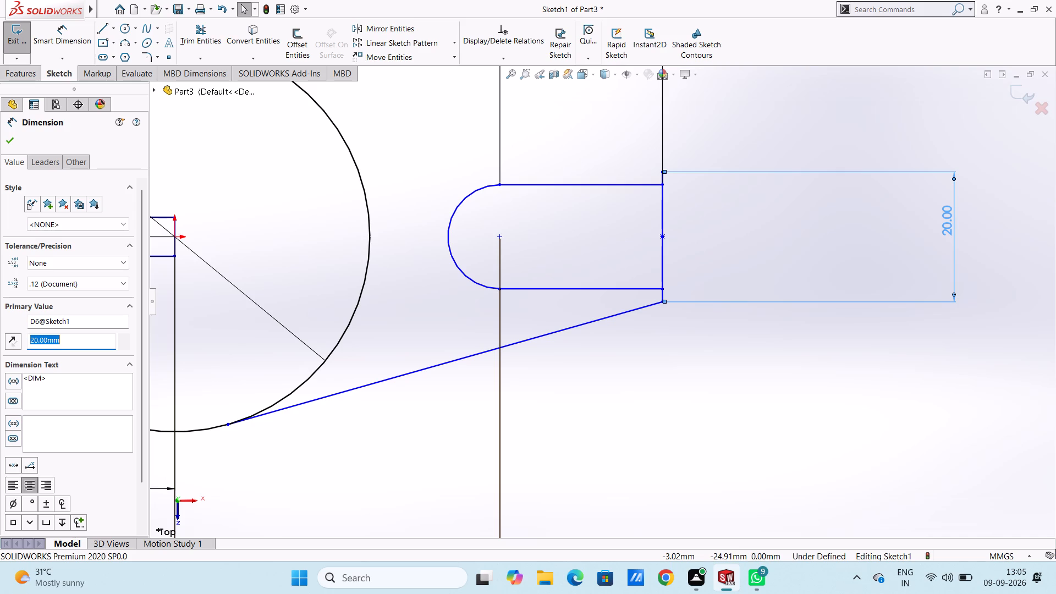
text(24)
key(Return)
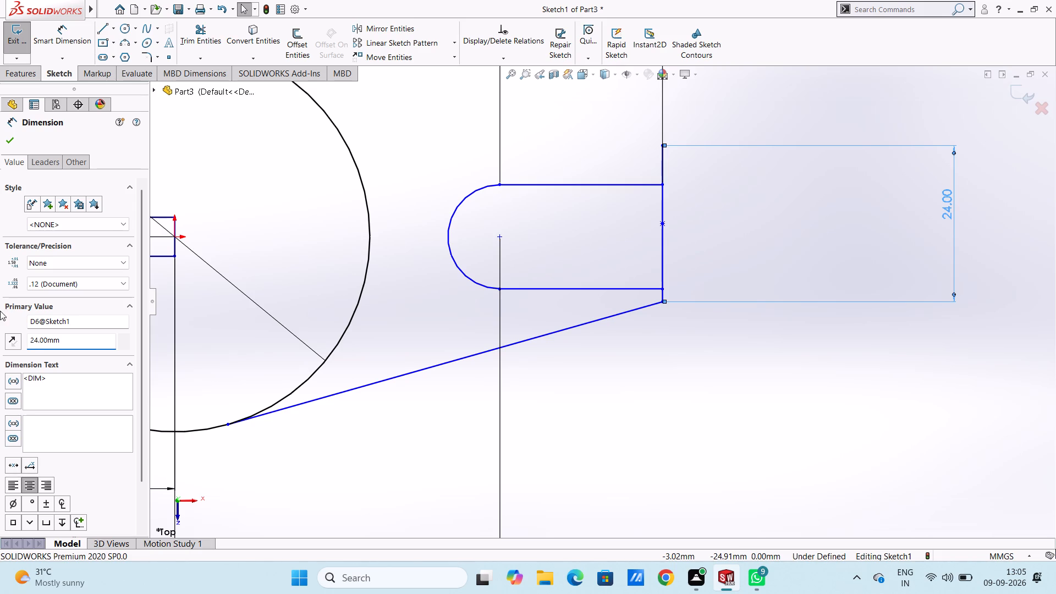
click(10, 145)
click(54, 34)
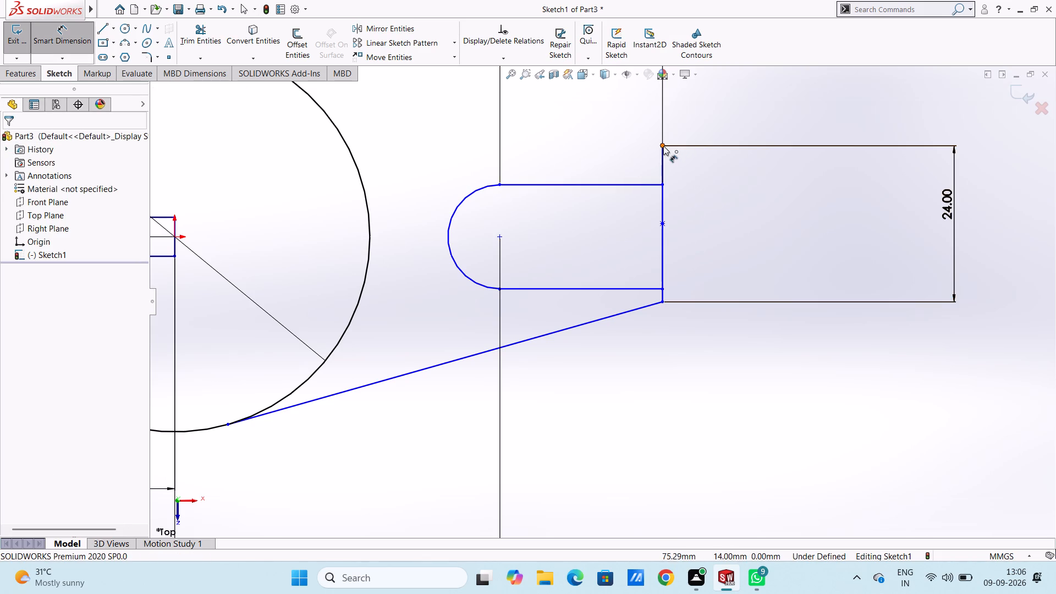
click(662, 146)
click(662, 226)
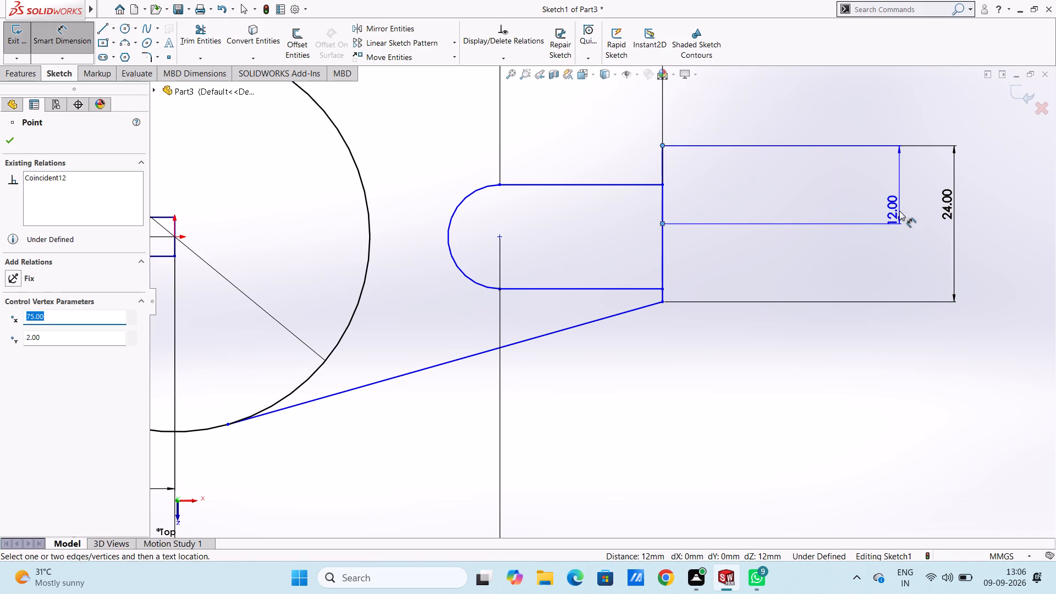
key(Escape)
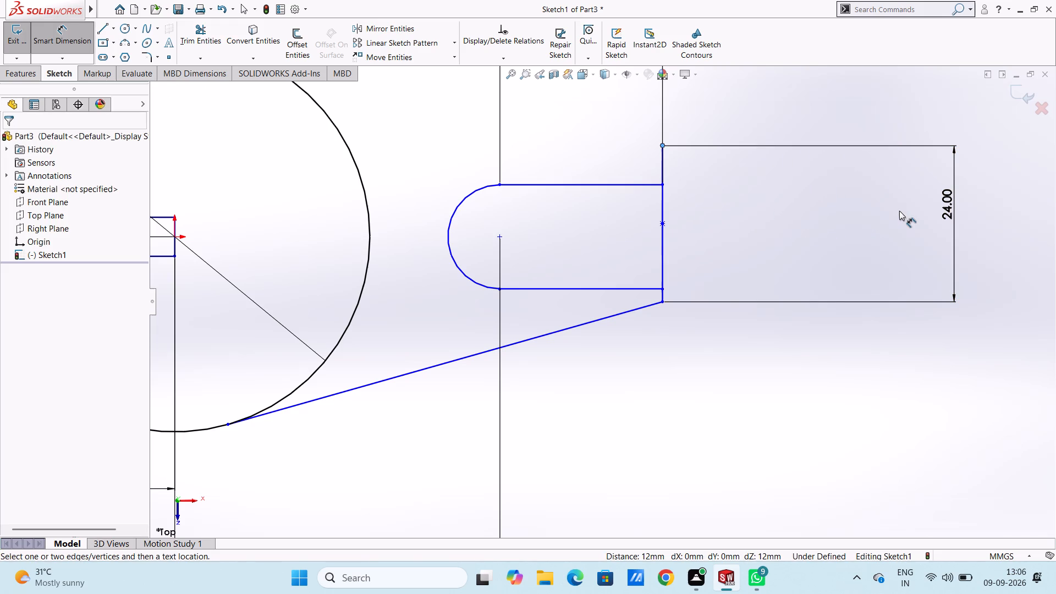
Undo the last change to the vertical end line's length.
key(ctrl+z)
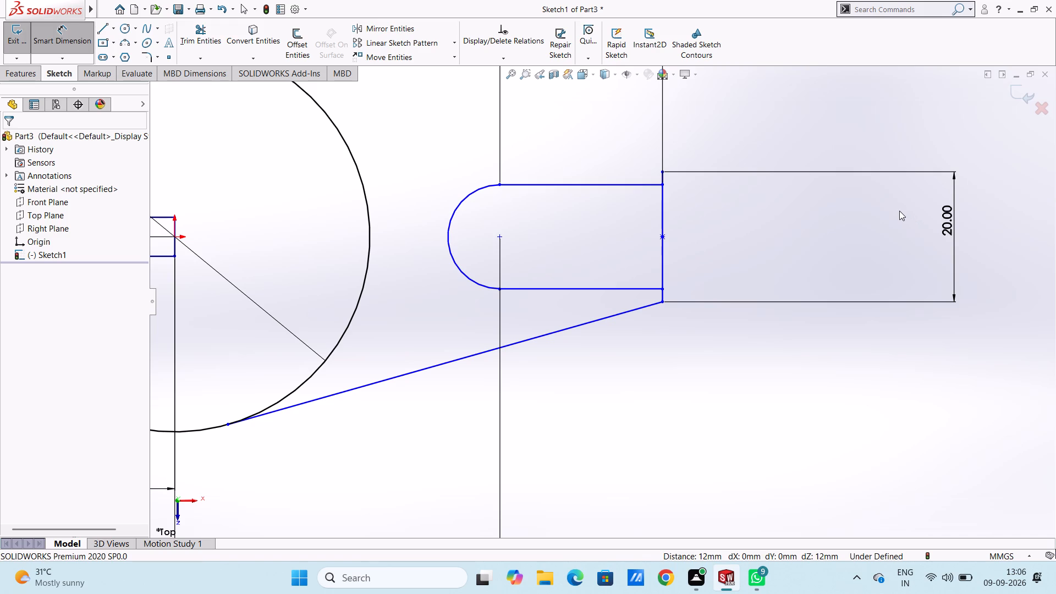
Delete the vertical end line at the slot's open end together with its length dimension.
click(661, 211)
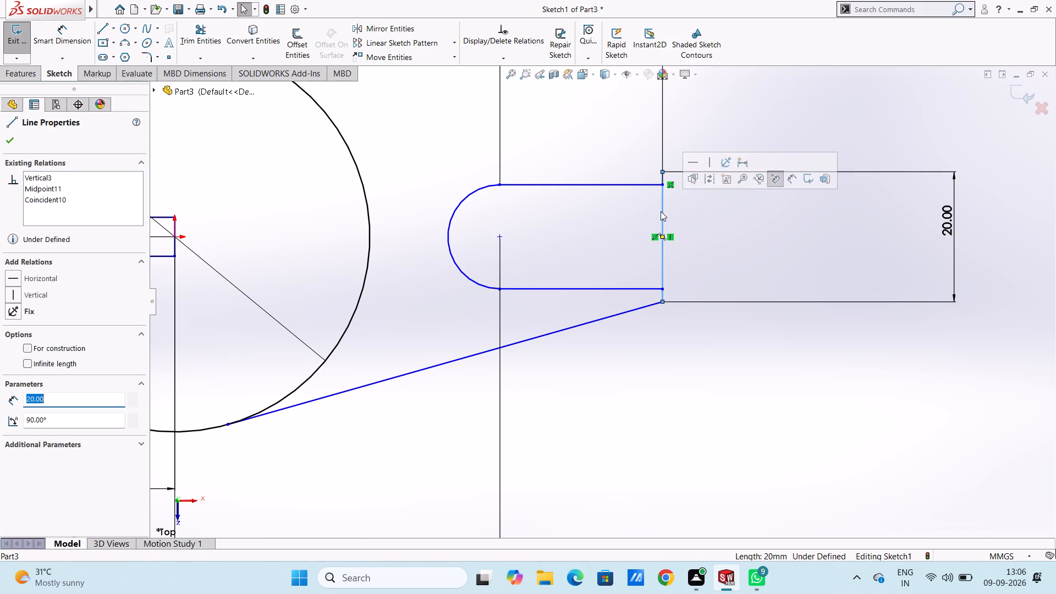
key(Delete)
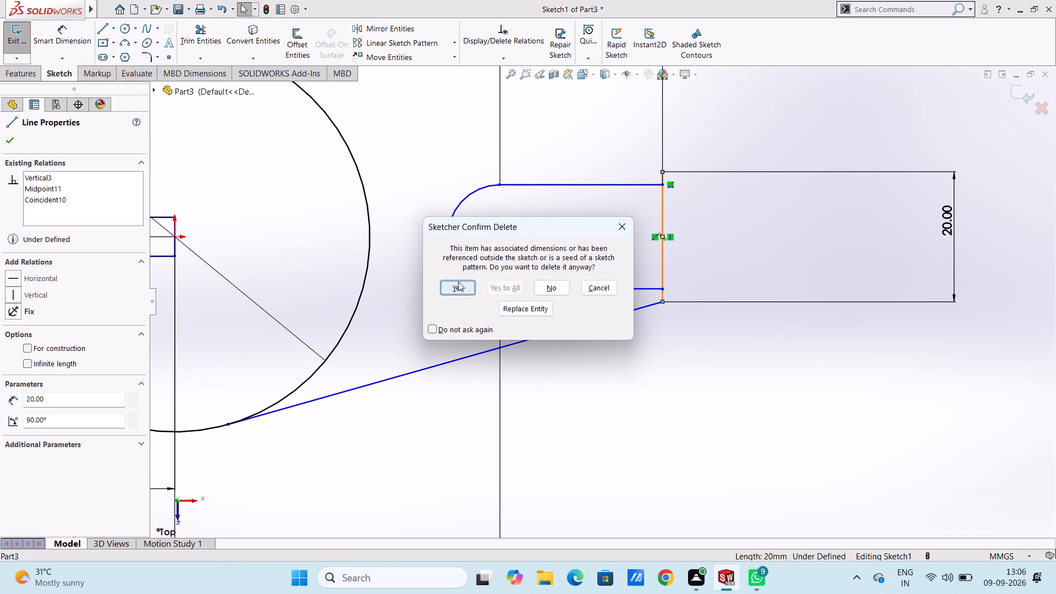
click(462, 289)
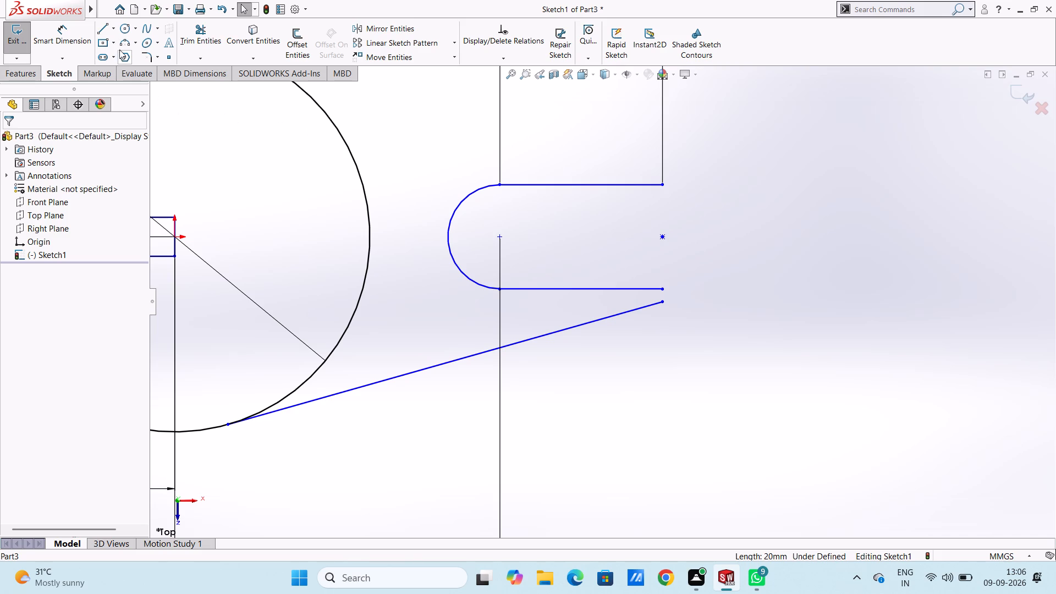
Sketch a vertical midpoint line centred on the point at the slot's open end, with a half-length of 14 mm.
click(101, 26)
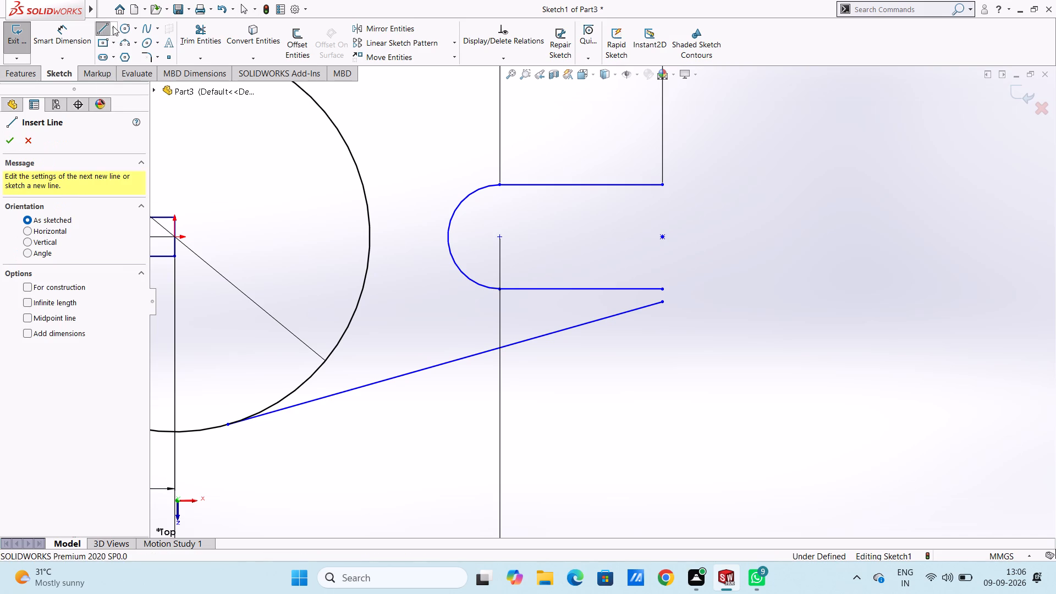
click(114, 26)
click(124, 68)
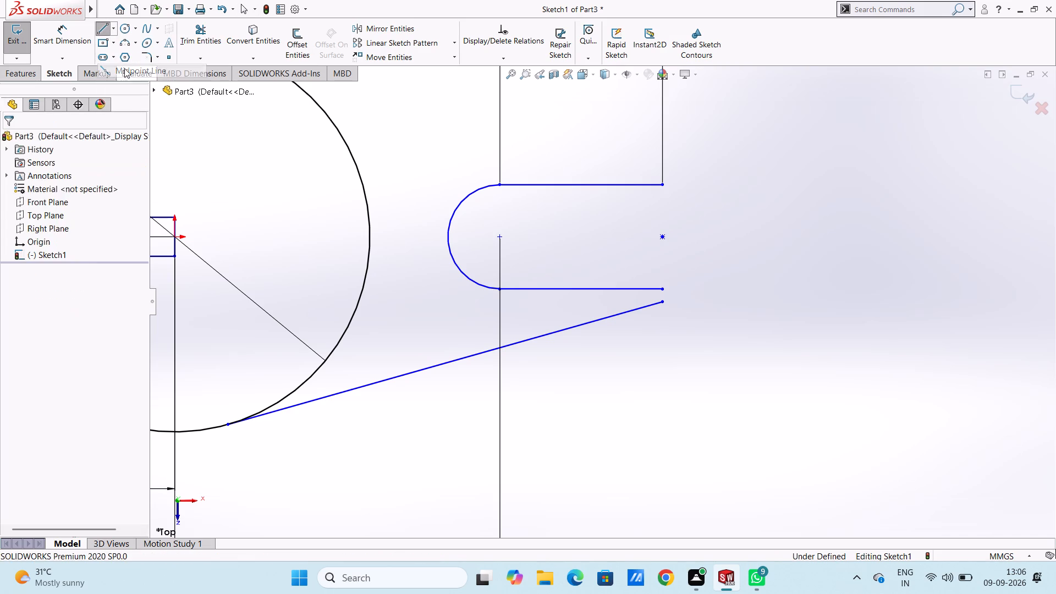
click(661, 237)
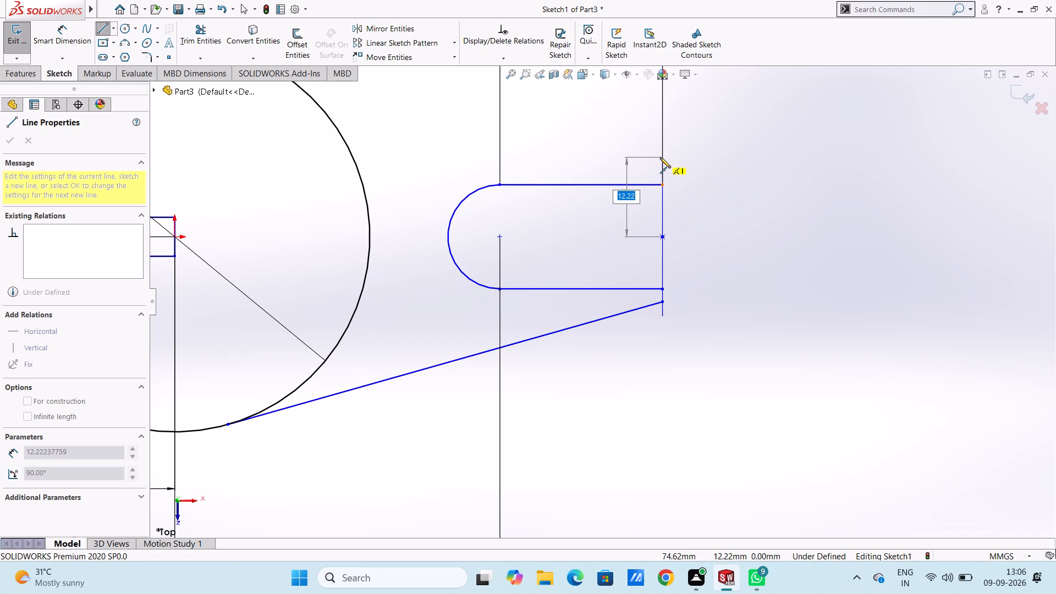
text(14)
key(Return)
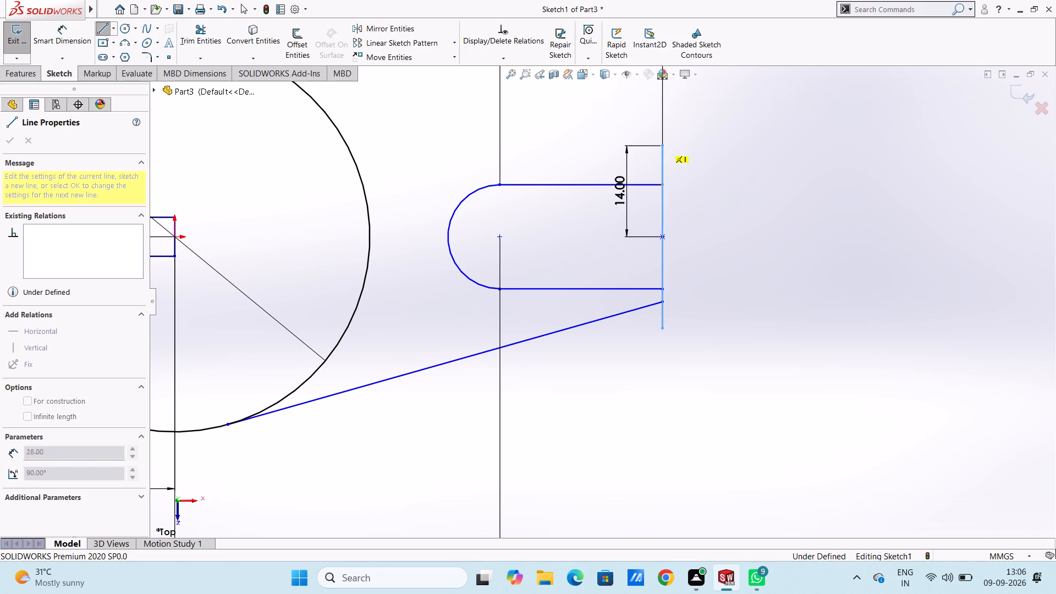
key(Escape)
key(Escape)
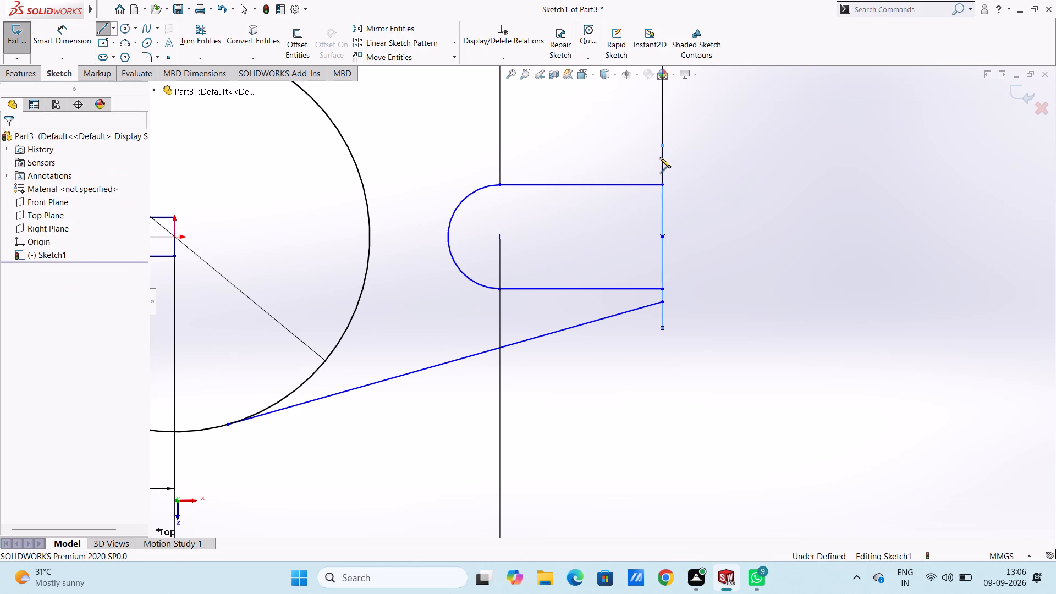
key(Escape)
Delete the lower slanted line between the circle and the slot's open end.
ctrl+scroll(660, 157, up, 2)
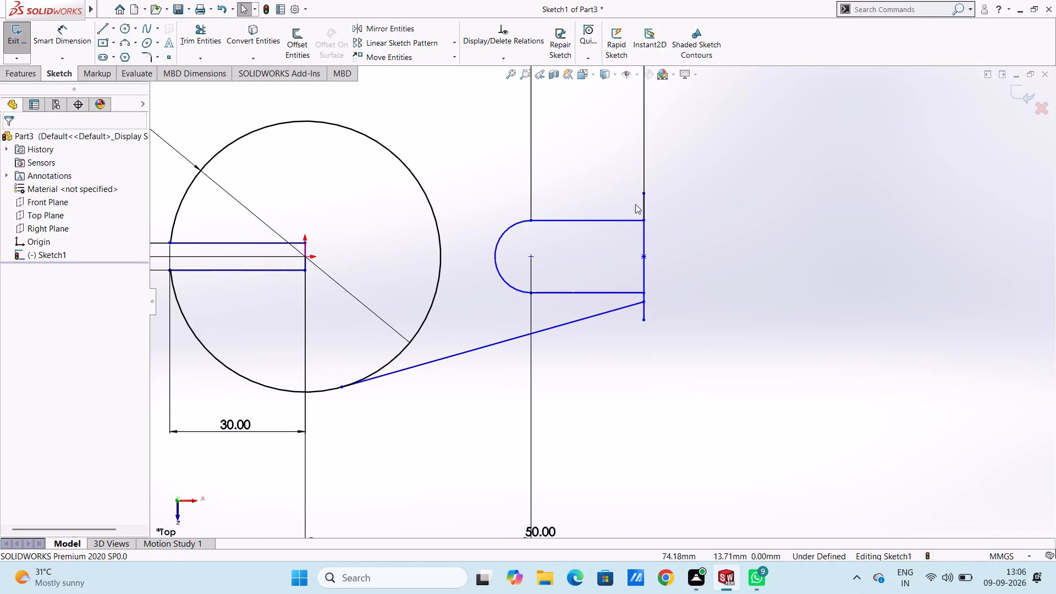
click(605, 313)
click(605, 313)
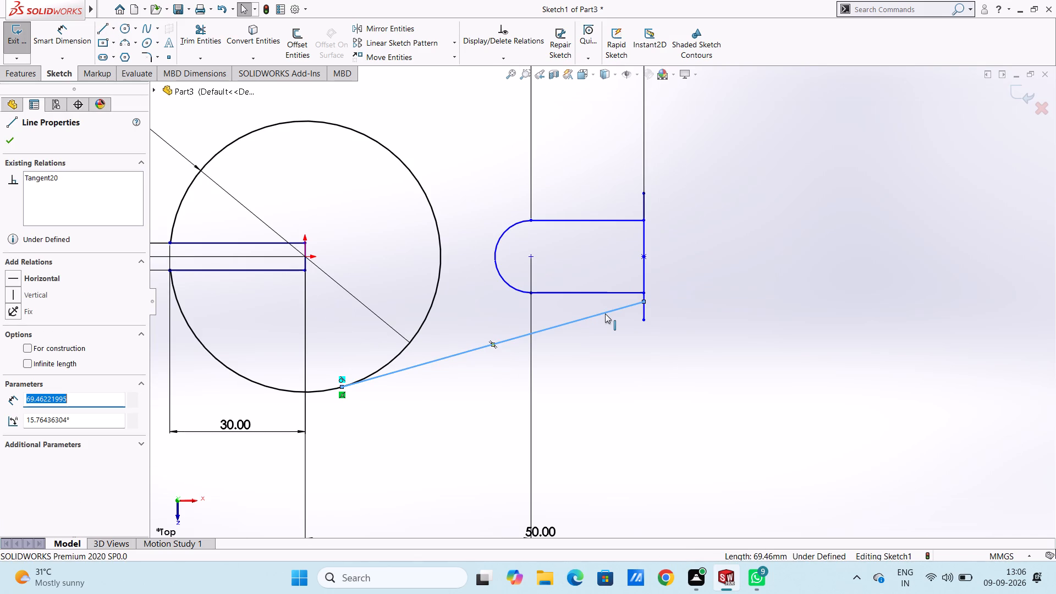
key(Delete)
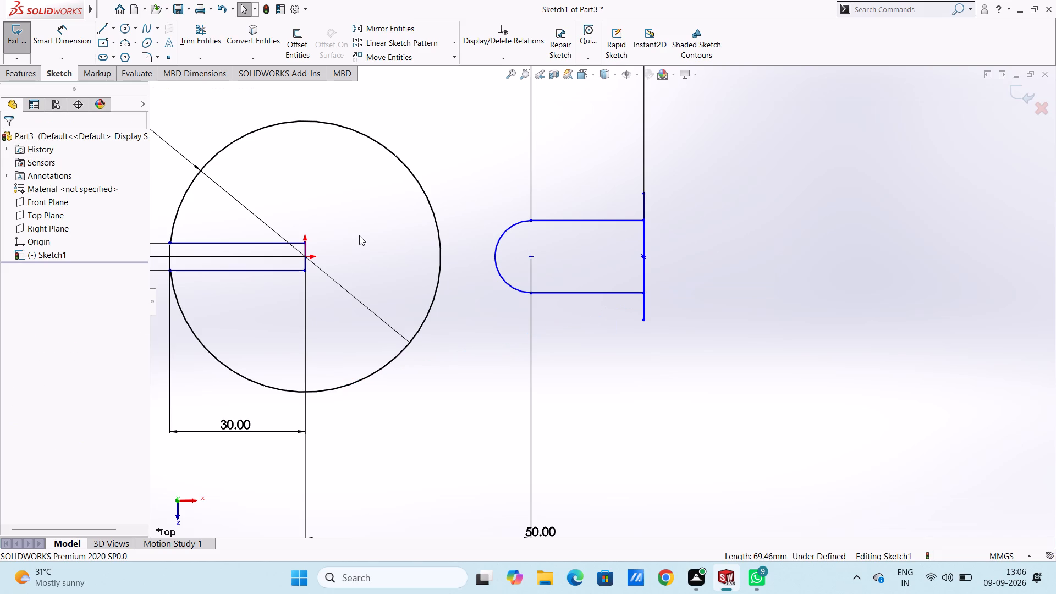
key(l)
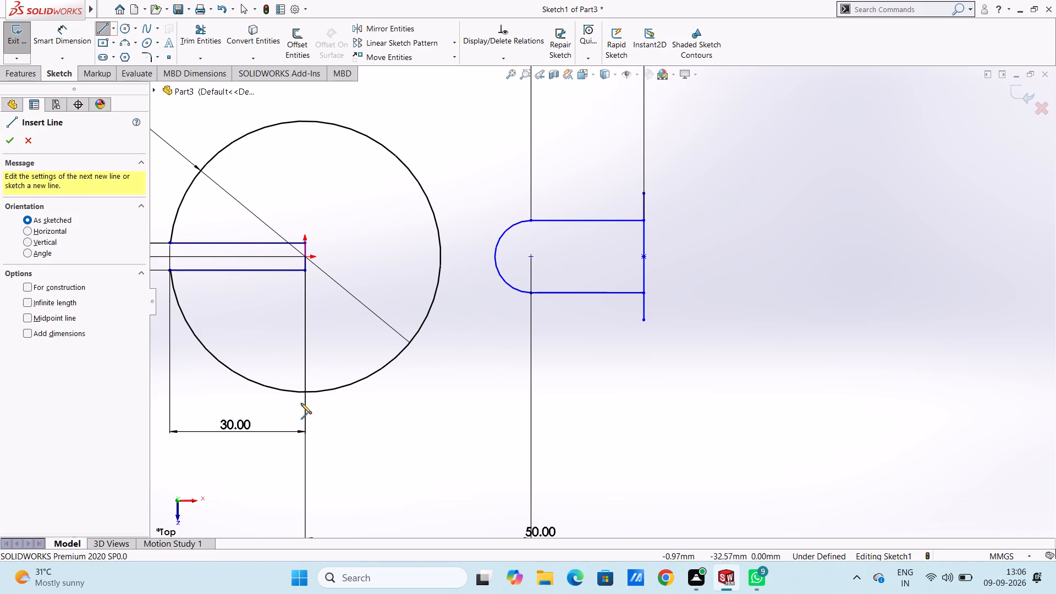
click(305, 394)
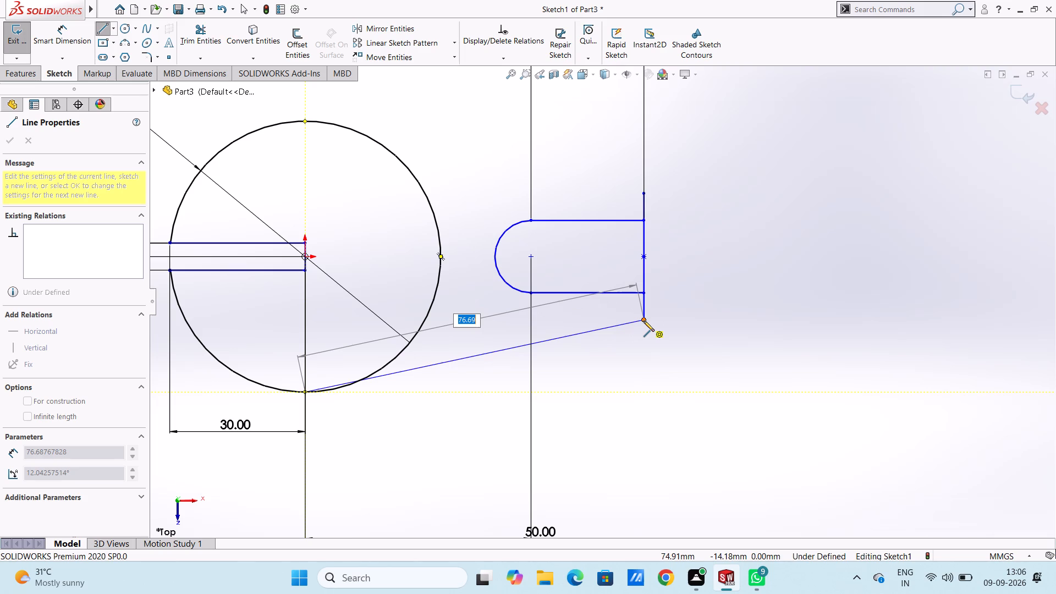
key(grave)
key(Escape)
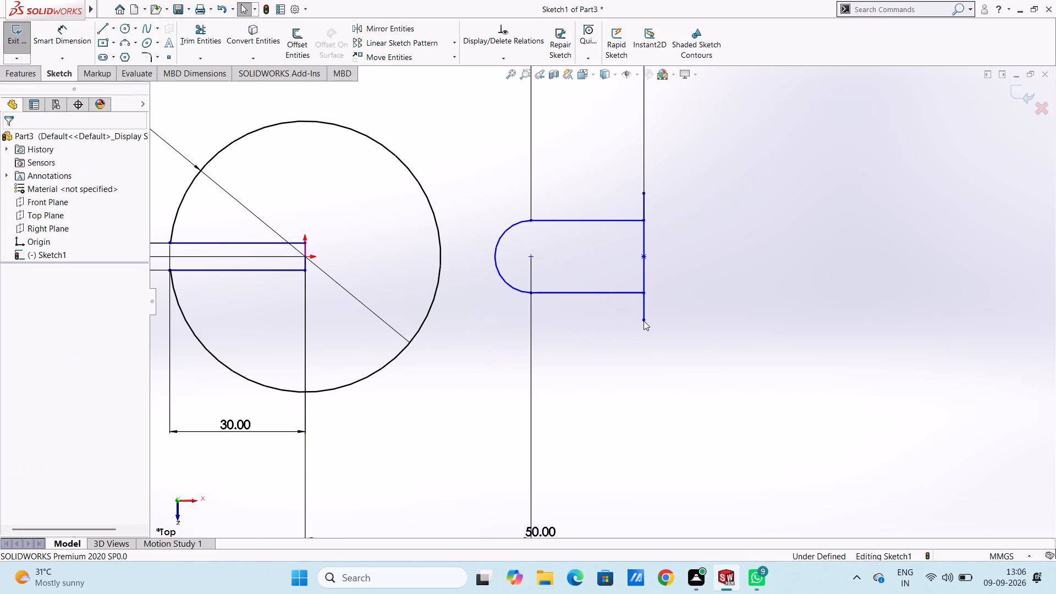
Sketch a slanted line about 70 mm long, tangent from the circle's lower edge to the vertical end line's lower endpoint.
key(l)
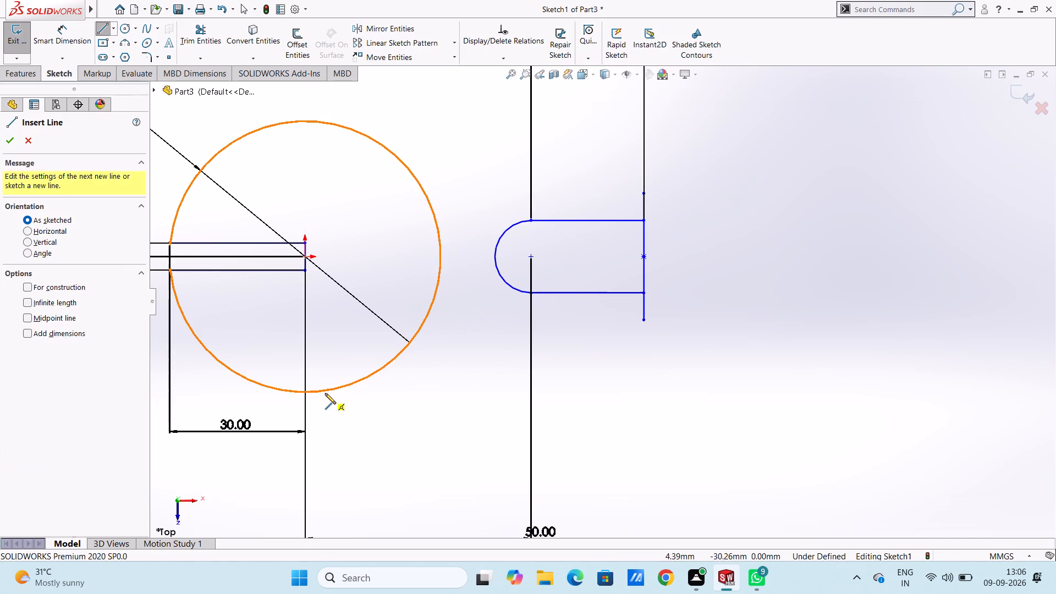
click(328, 390)
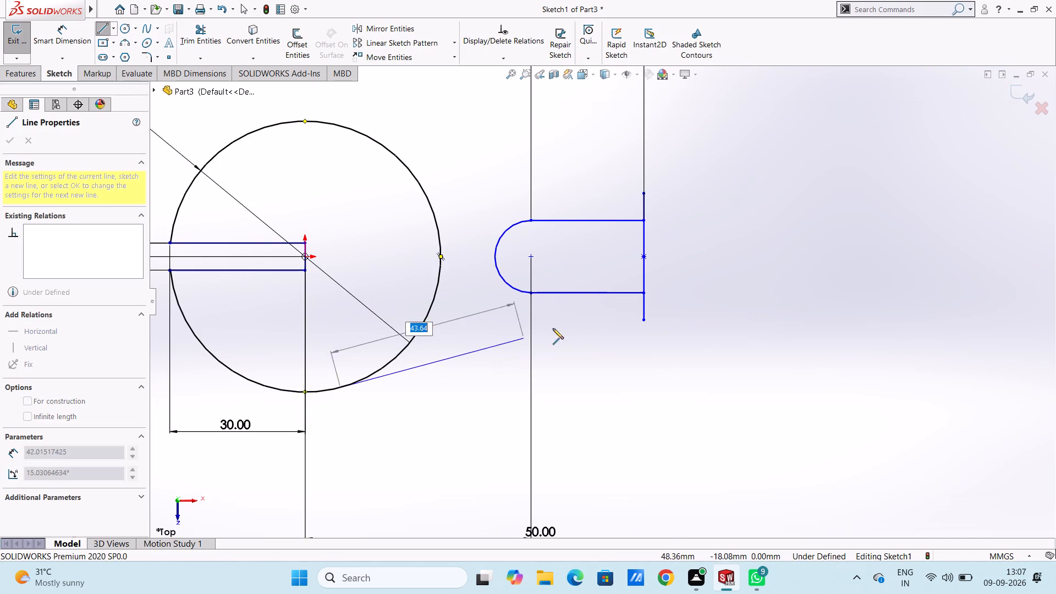
click(643, 320)
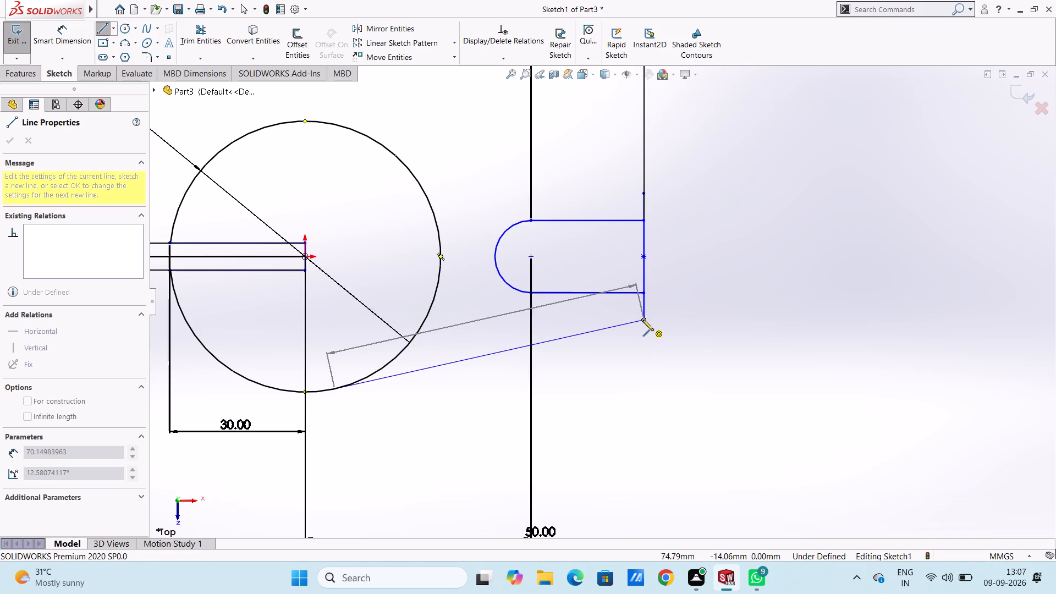
key(Escape)
key(Escape)
key(Escape)
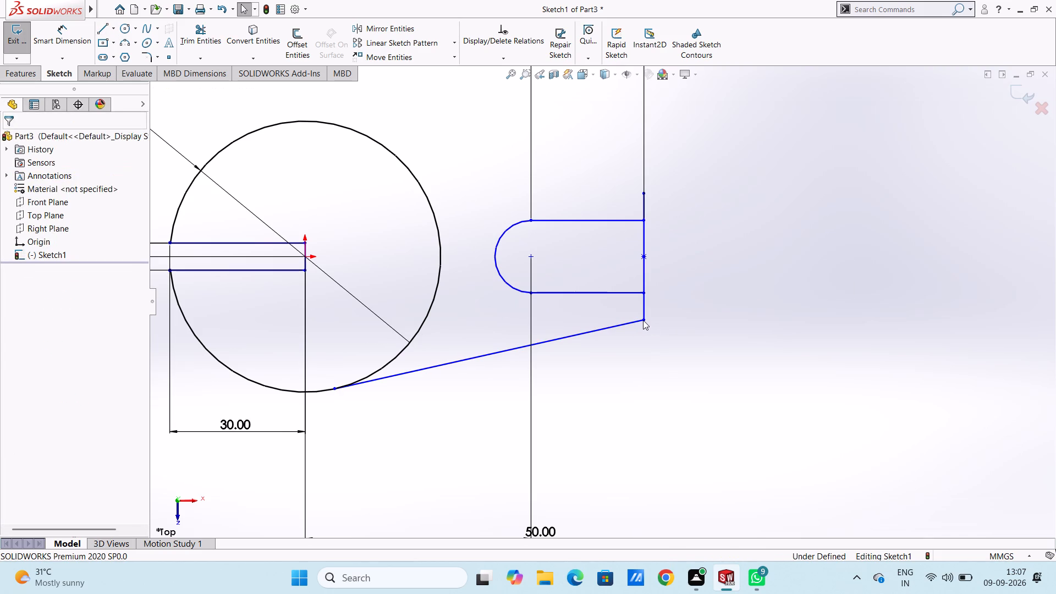
Add a 6 mm sketch fillet at the corner of the vertical end line and the lower slanted line.
click(149, 56)
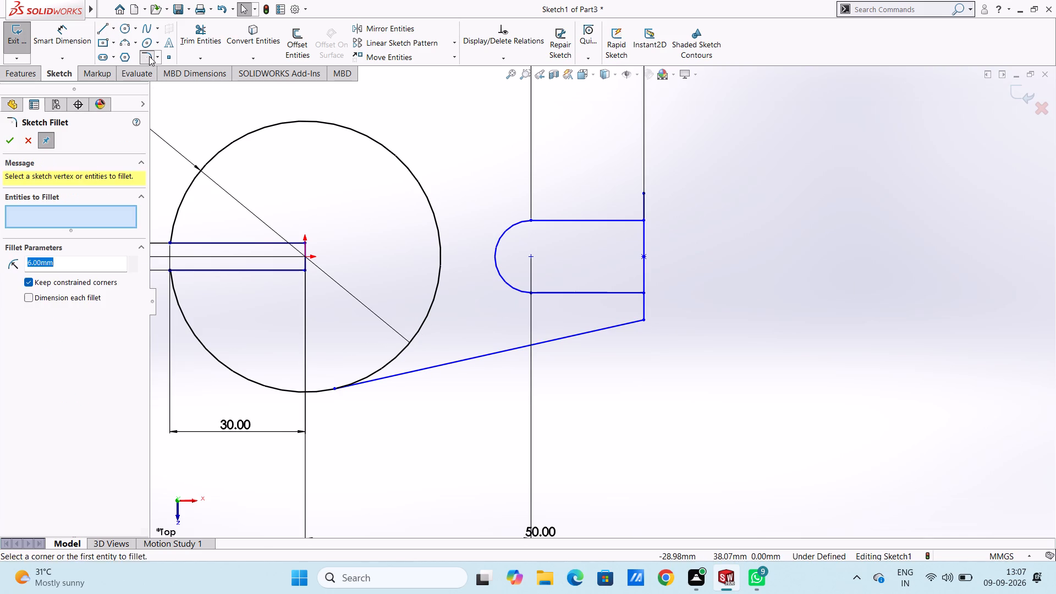
click(644, 320)
click(637, 207)
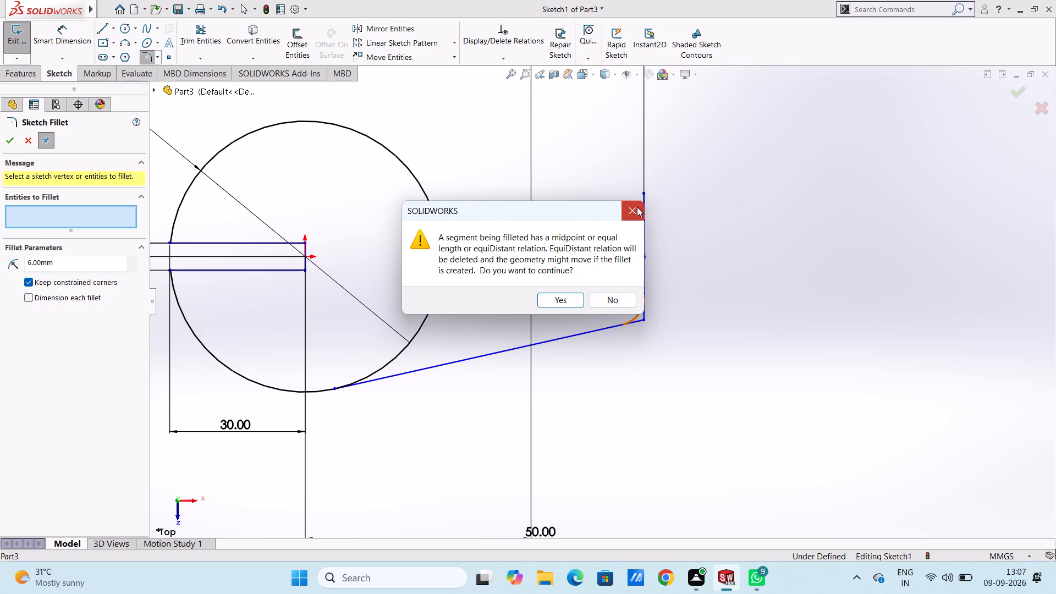
click(9, 140)
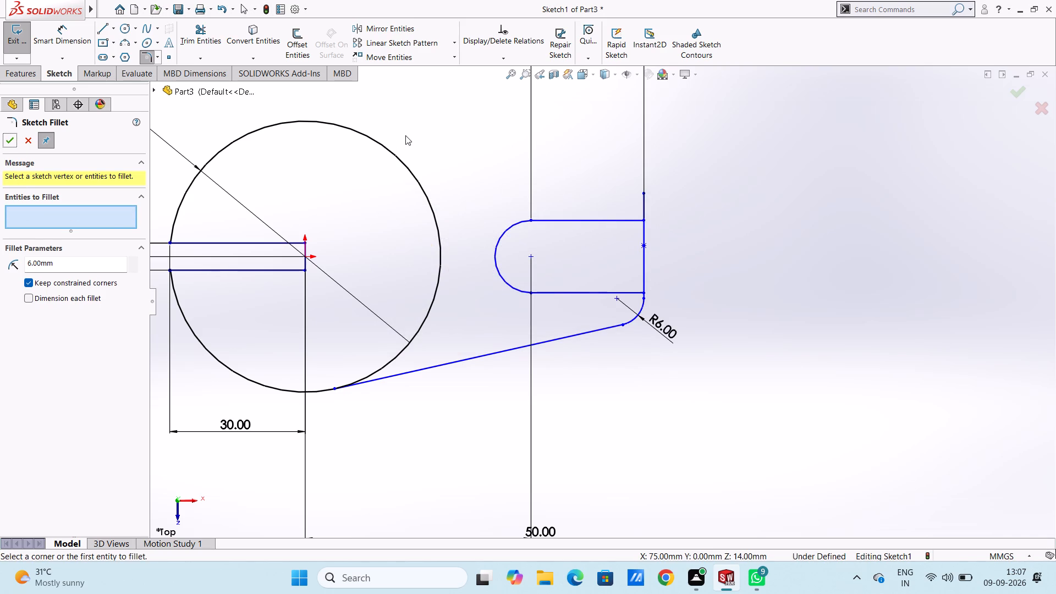
Sketch a line about 75 mm long from the origin to the midpoint of the vertical end line.
ctrl+scroll(405, 135, up, 4)
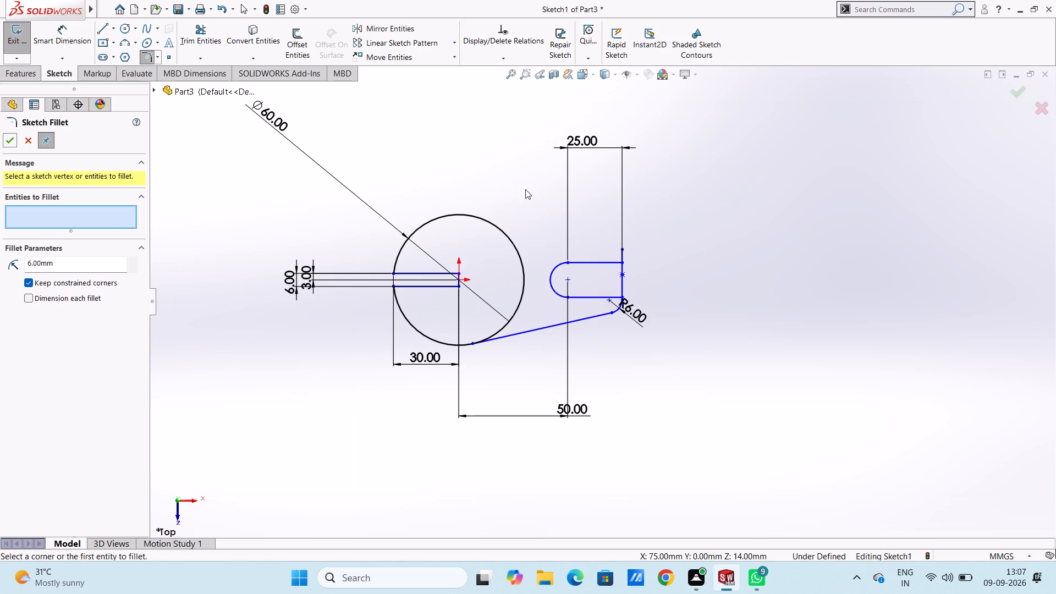
click(107, 29)
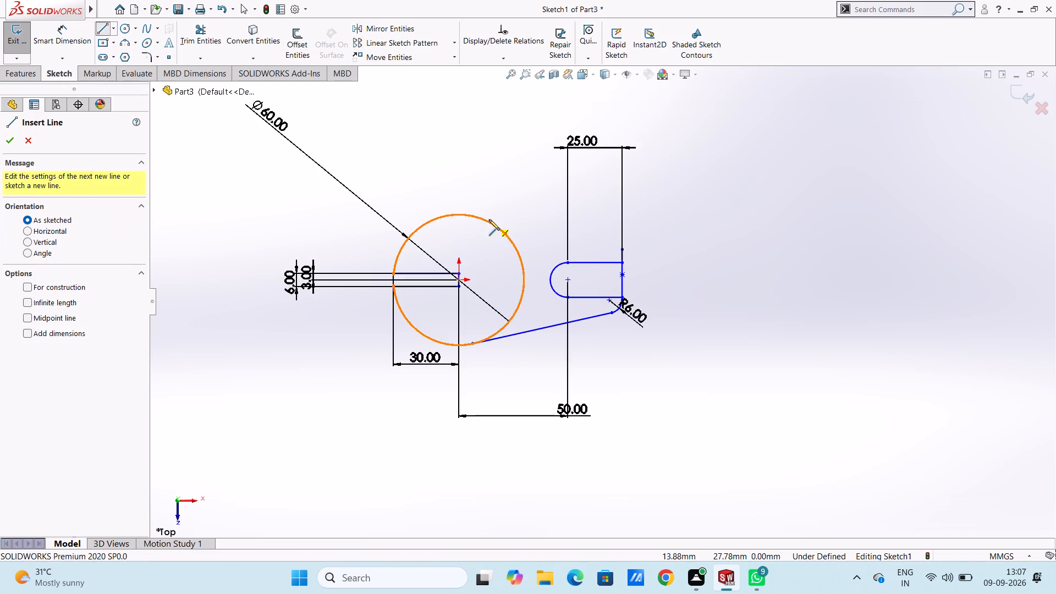
click(459, 280)
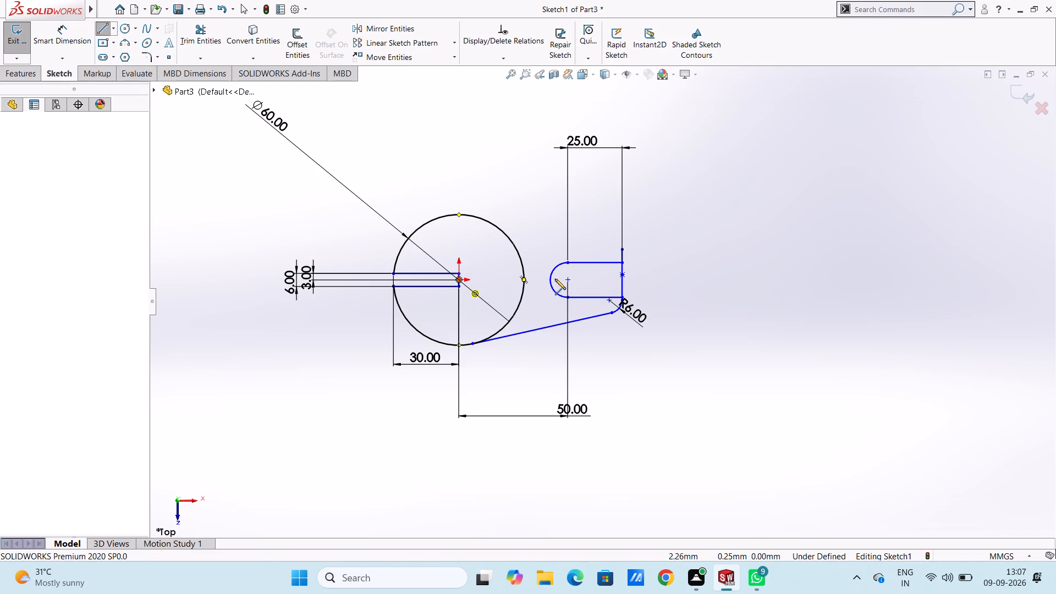
click(623, 276)
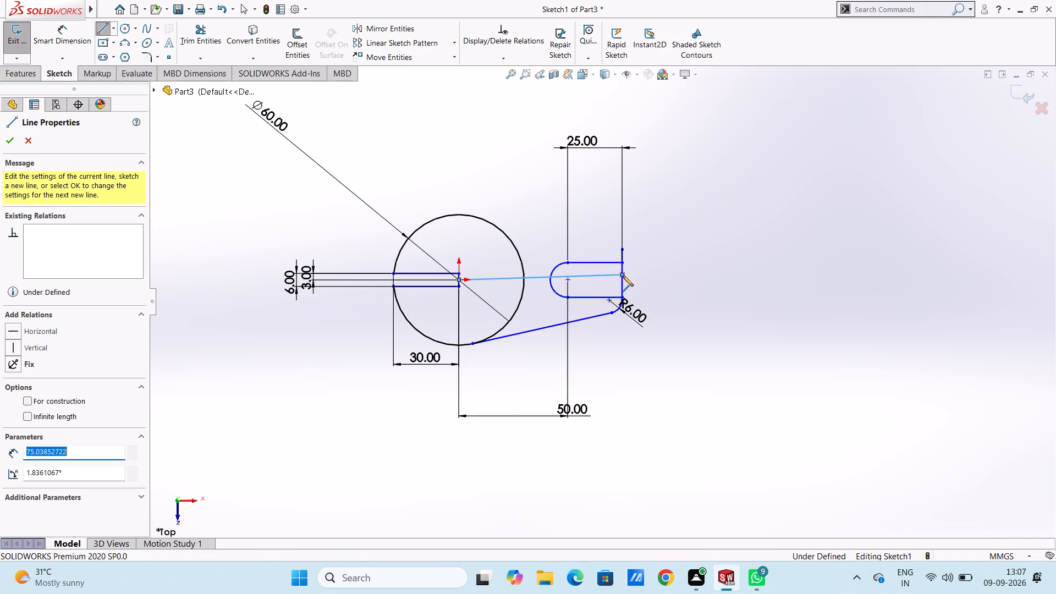
key(Escape)
key(Escape)
key(Escape)
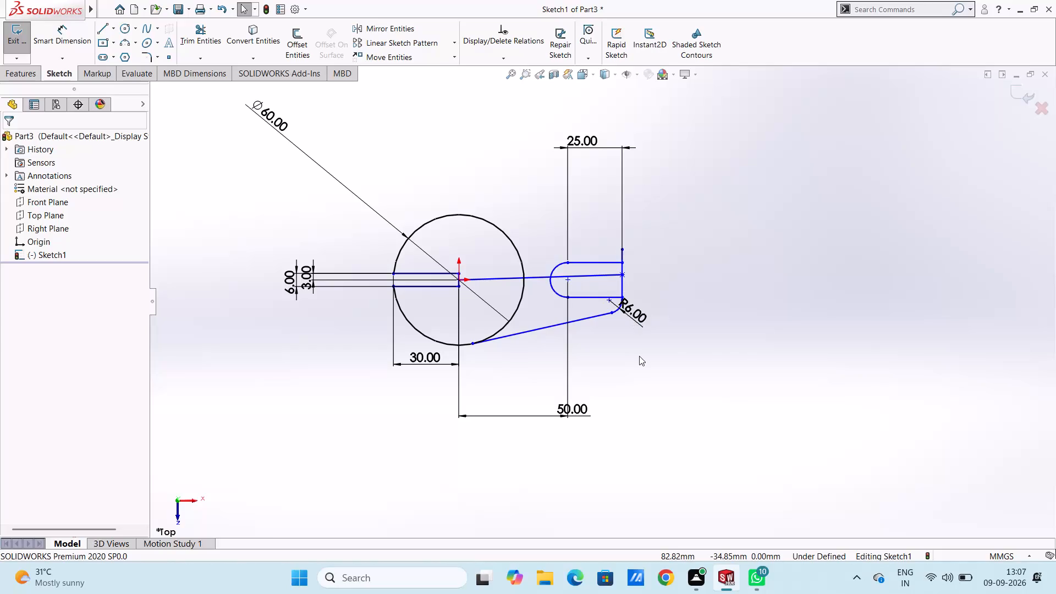
Mirror the 6 mm fillet arc about the lower slanted line.
ctrl+scroll(639, 356, down, 5)
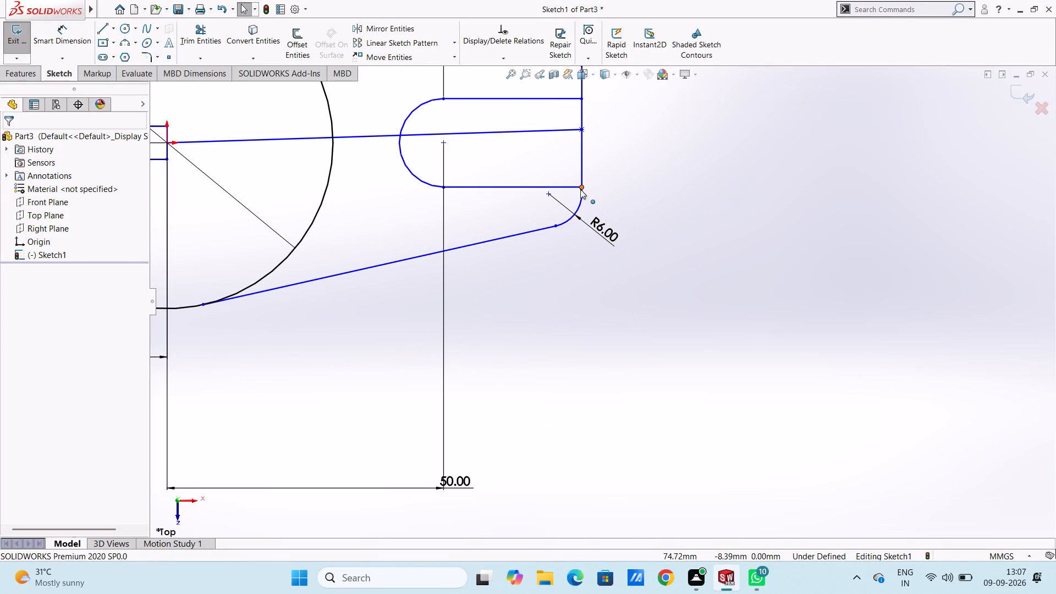
ctrl+scroll(582, 191, down, 3)
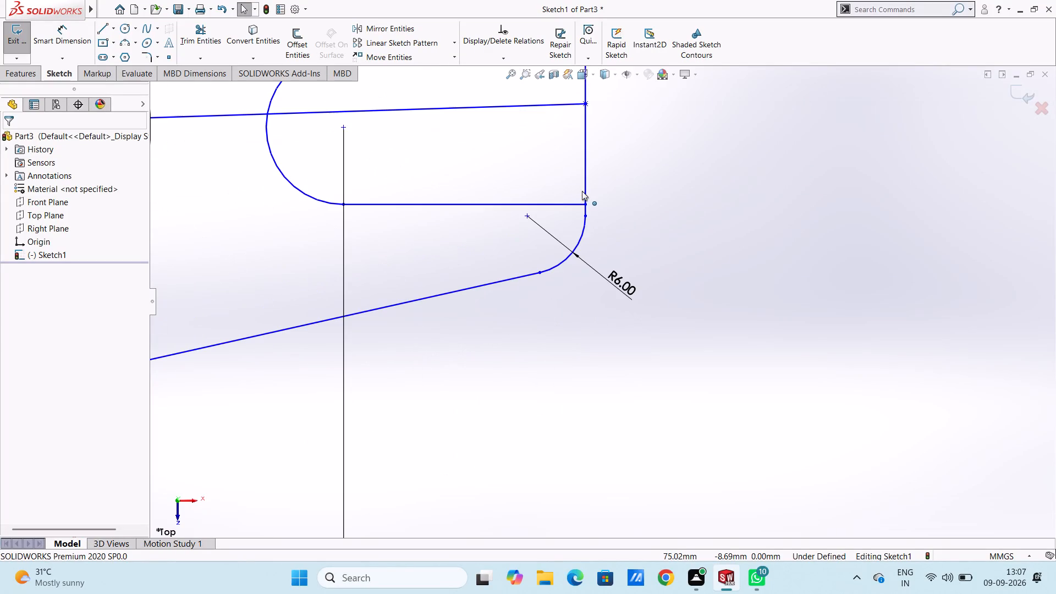
click(585, 228)
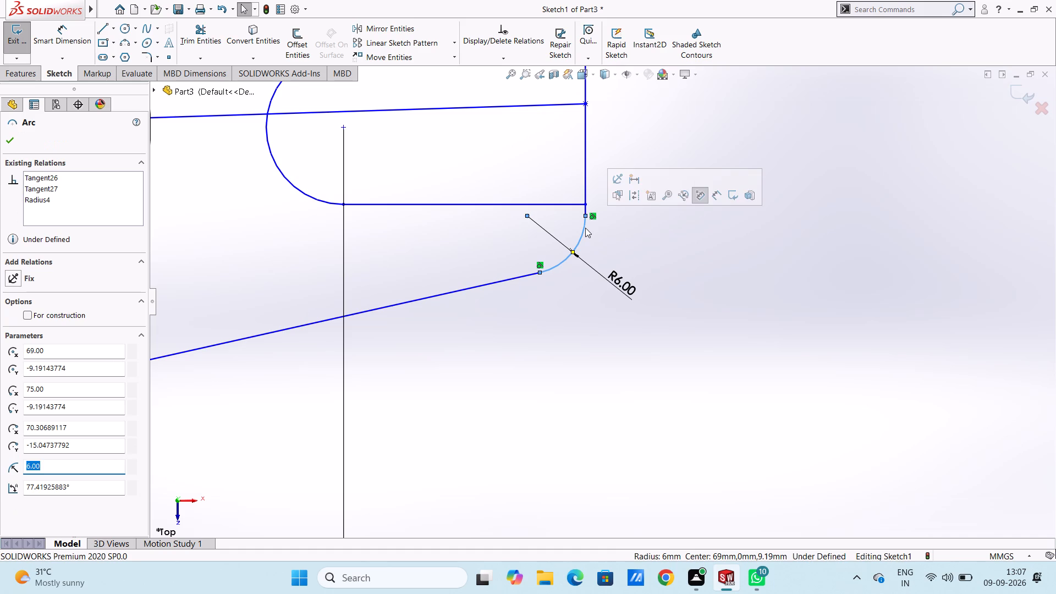
ctrl+click(498, 281)
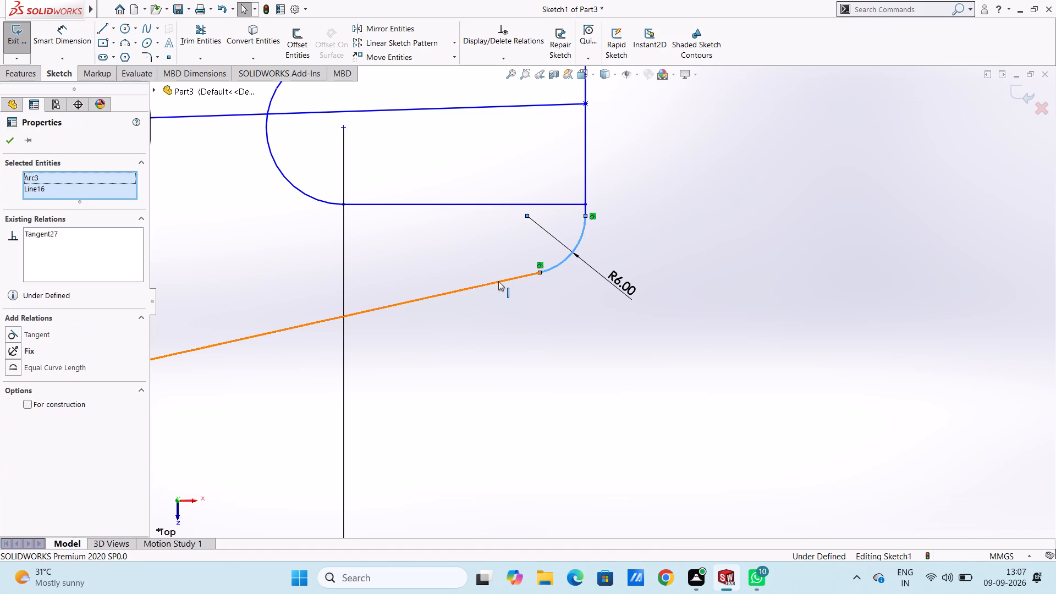
ctrl+scroll(498, 281, up, 6)
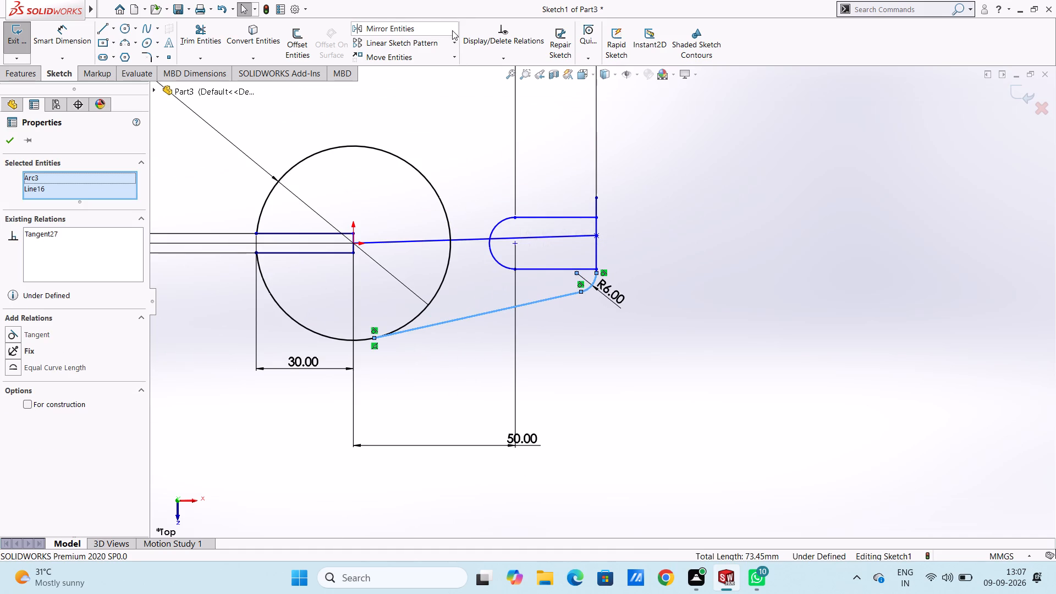
click(405, 28)
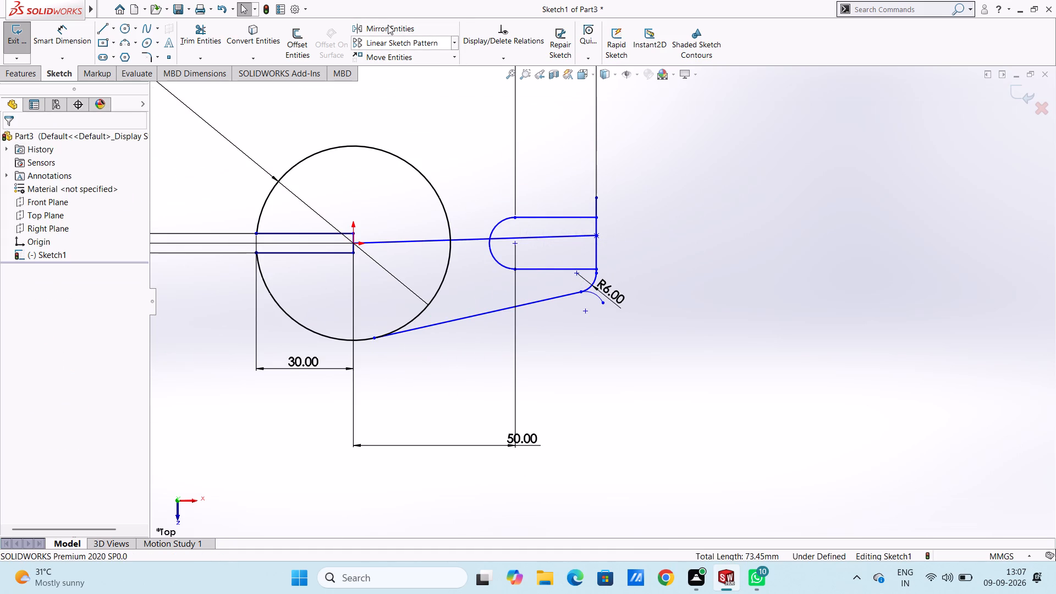
Mirror the lower slanted line and its 6 mm fillet arc about the line from the origin to the vertical end line, keeping the originals.
click(388, 25)
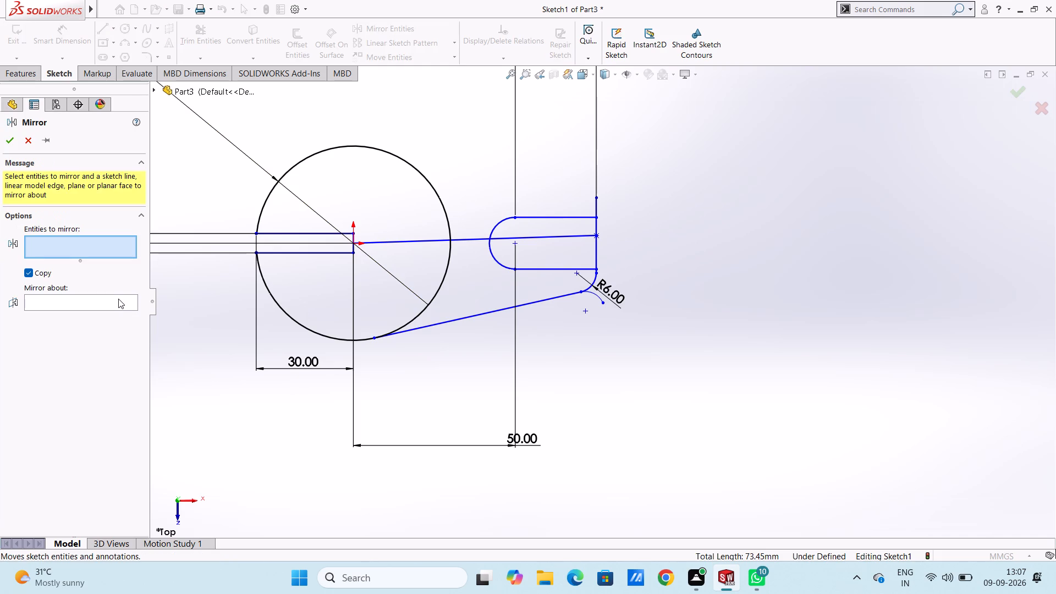
click(485, 312)
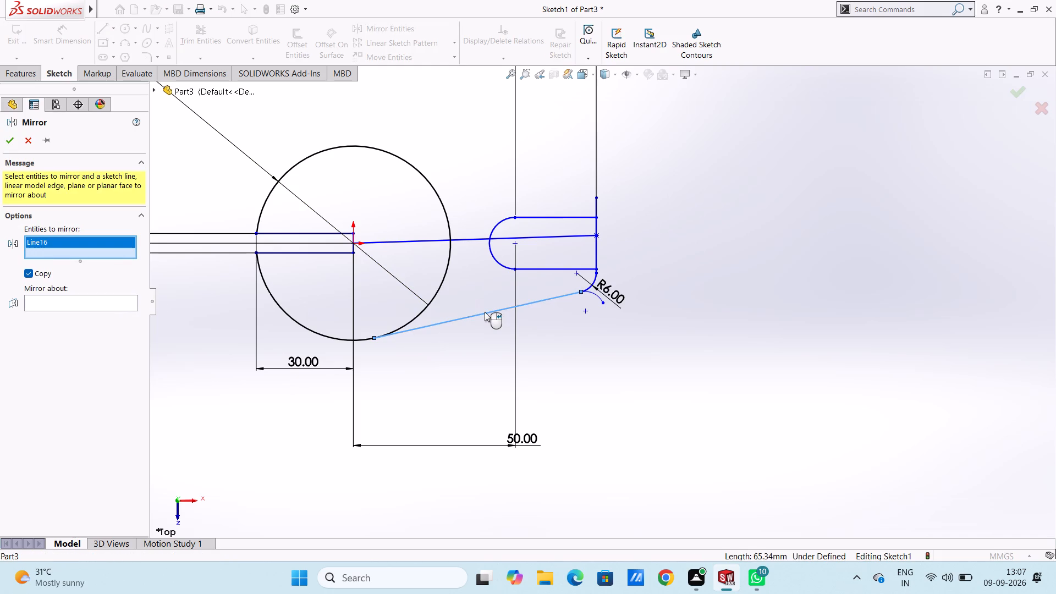
ctrl+click(587, 287)
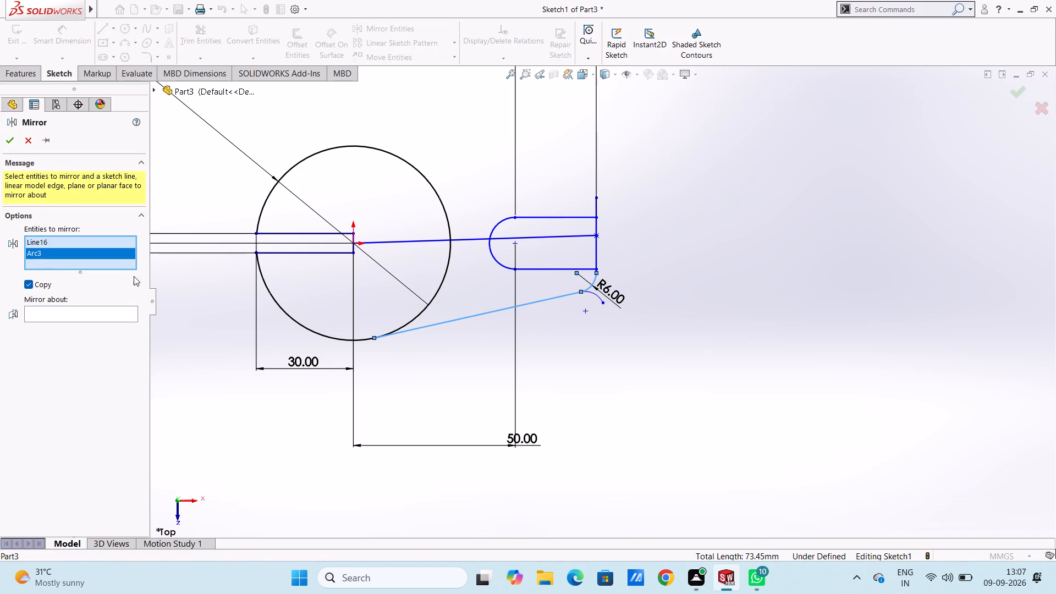
click(87, 314)
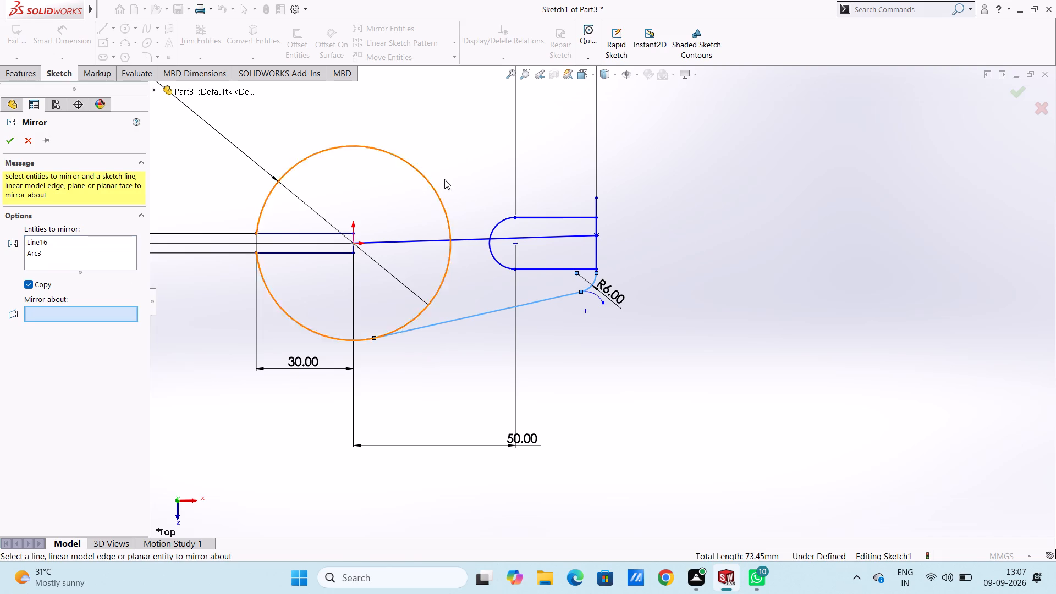
click(462, 240)
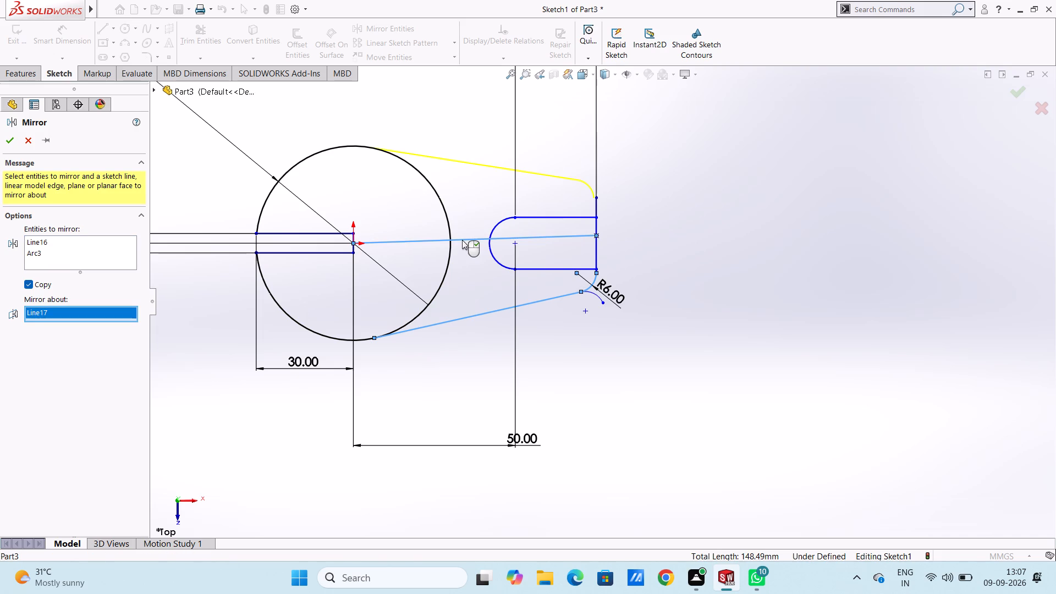
click(9, 141)
Delete the stray arc below the lower 6 mm fillet and the mirrored arc at the end of the upper slanted line.
click(212, 188)
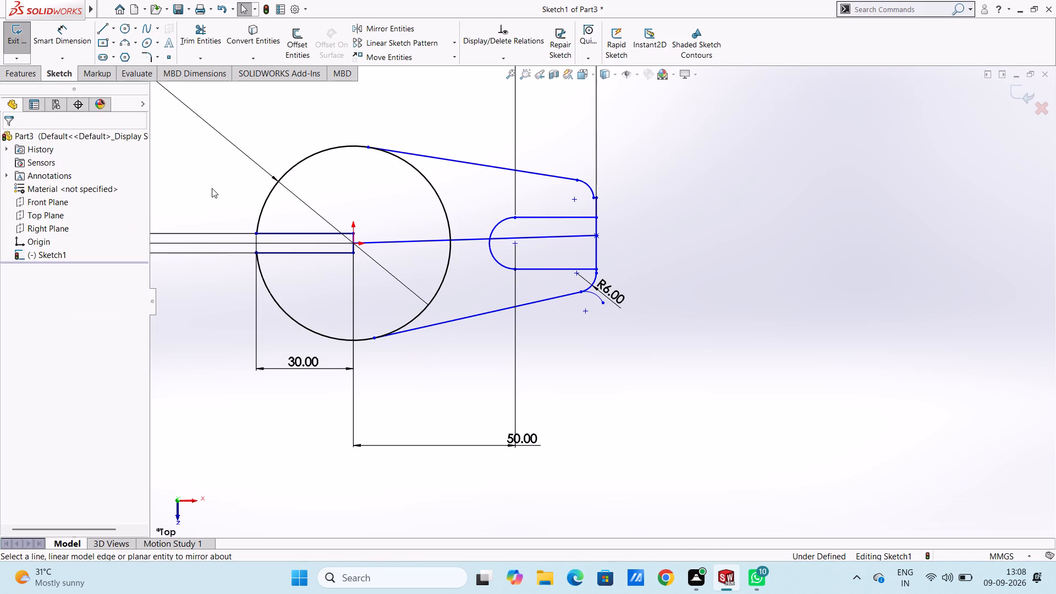
click(597, 296)
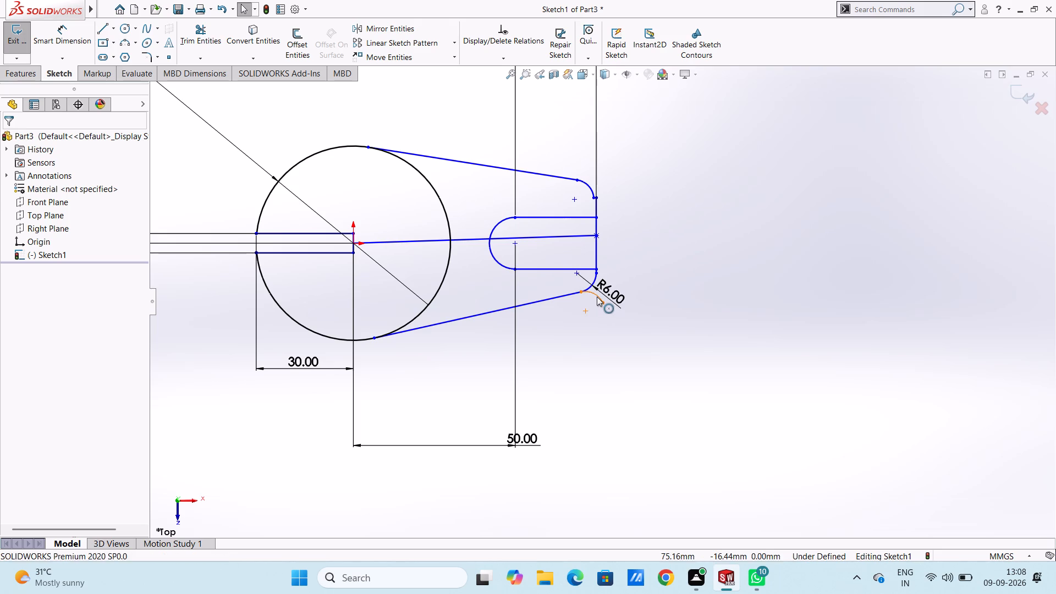
key(Delete)
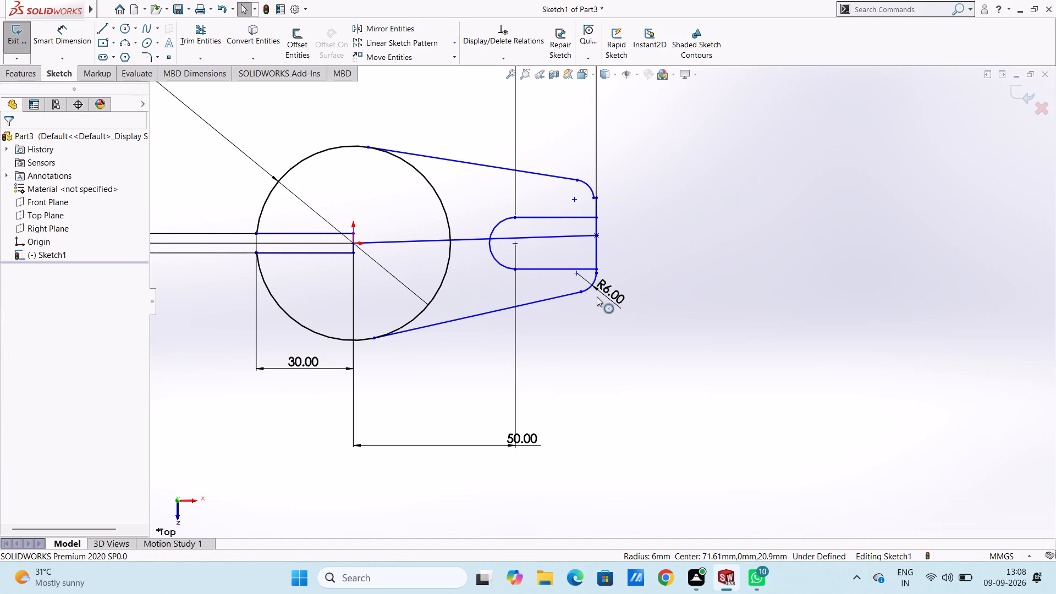
key(Escape)
click(585, 183)
key(Delete)
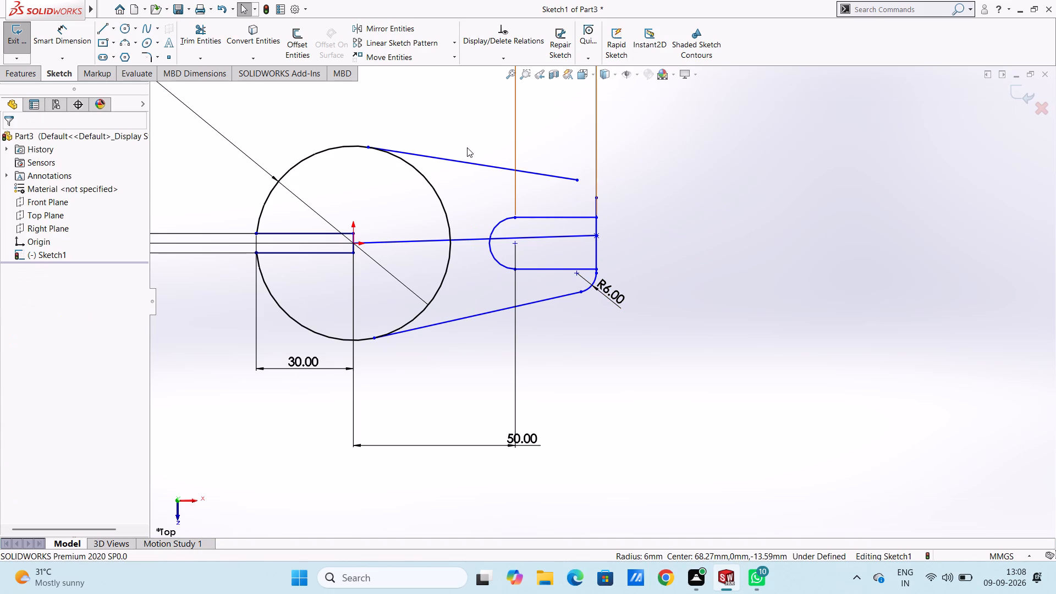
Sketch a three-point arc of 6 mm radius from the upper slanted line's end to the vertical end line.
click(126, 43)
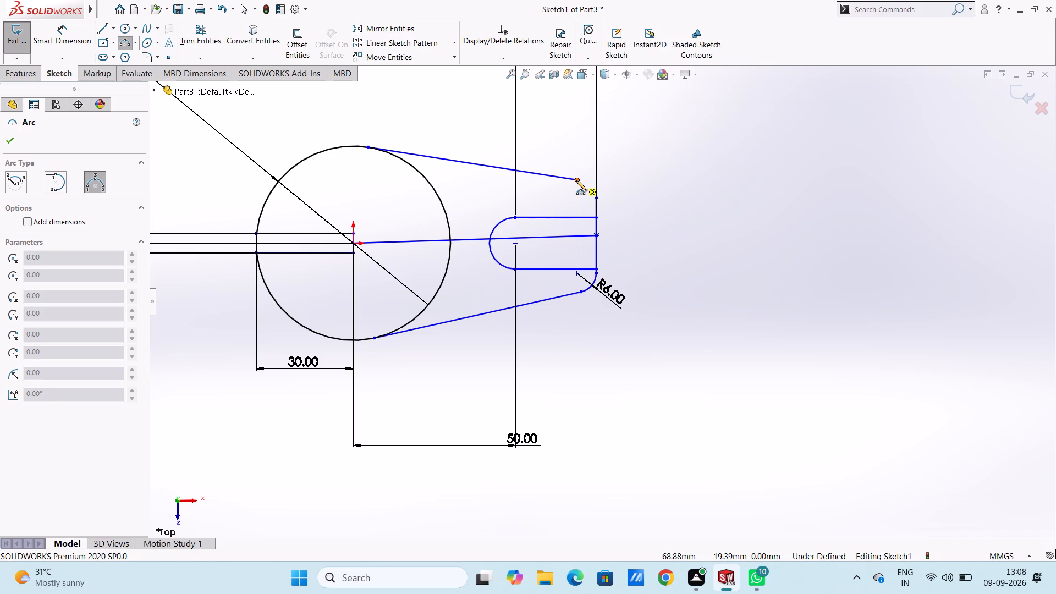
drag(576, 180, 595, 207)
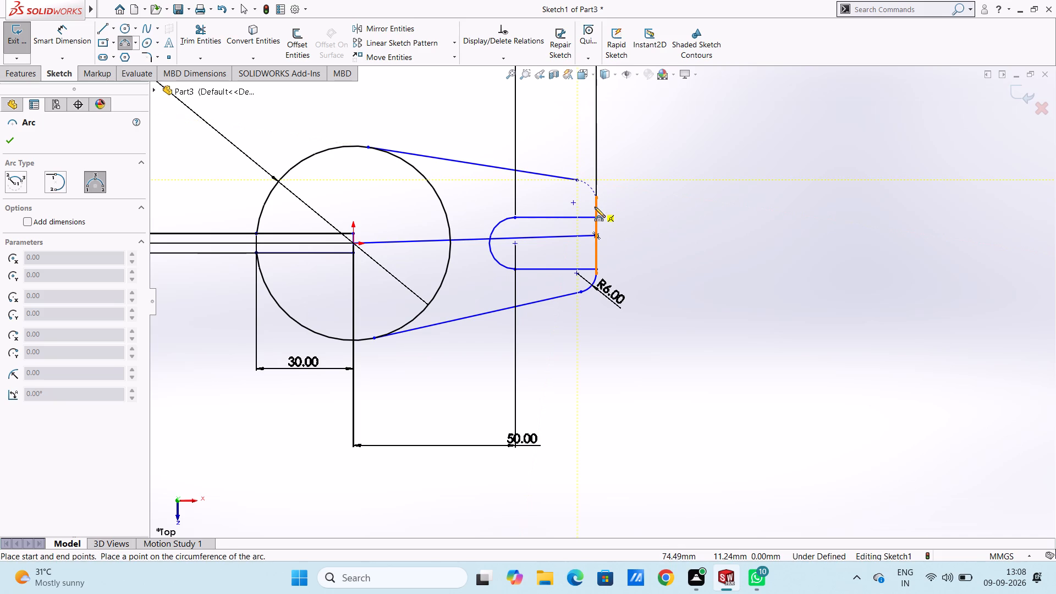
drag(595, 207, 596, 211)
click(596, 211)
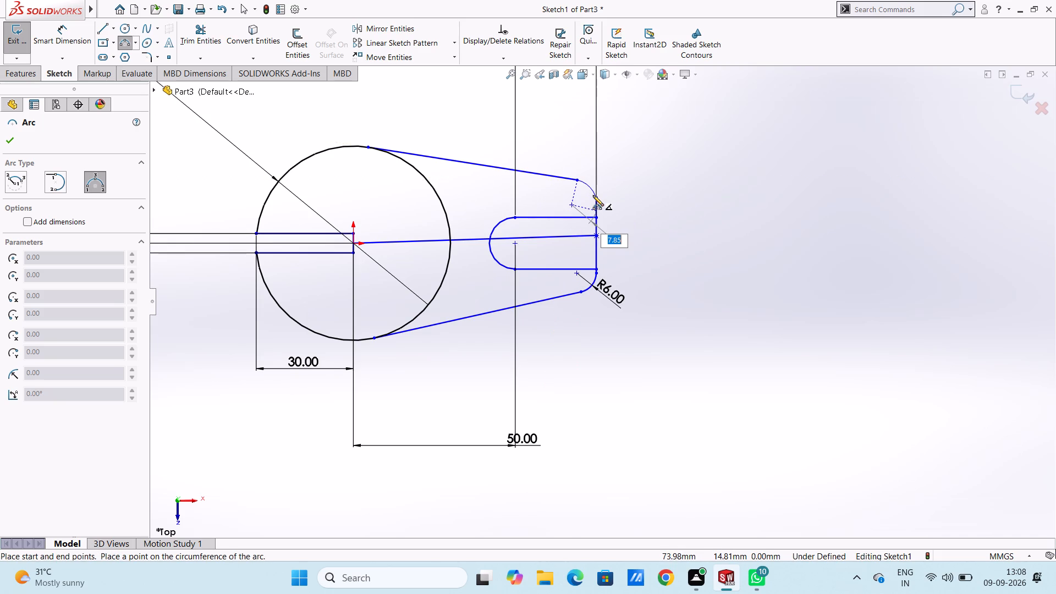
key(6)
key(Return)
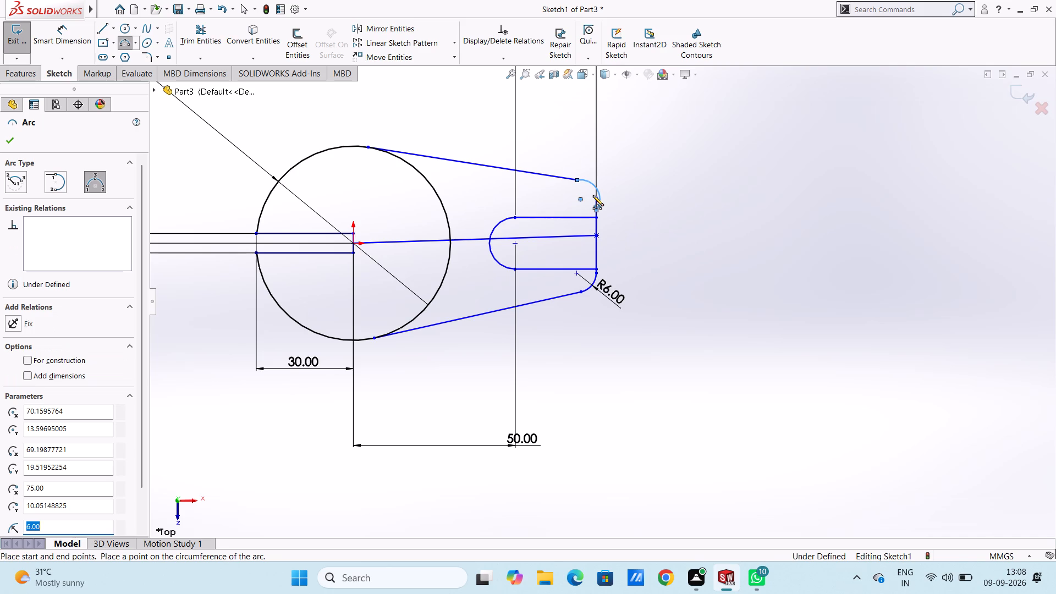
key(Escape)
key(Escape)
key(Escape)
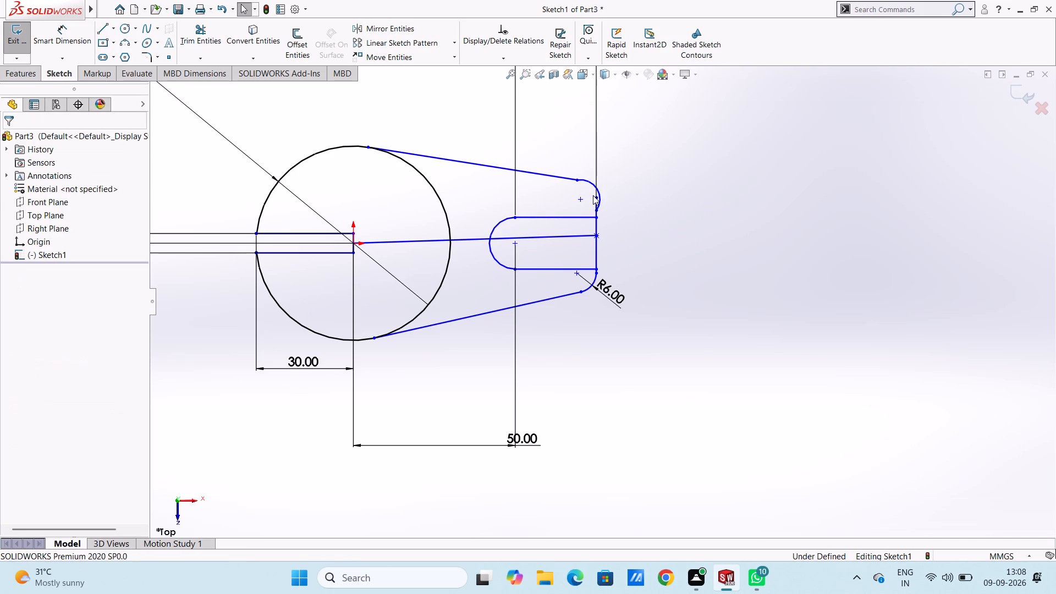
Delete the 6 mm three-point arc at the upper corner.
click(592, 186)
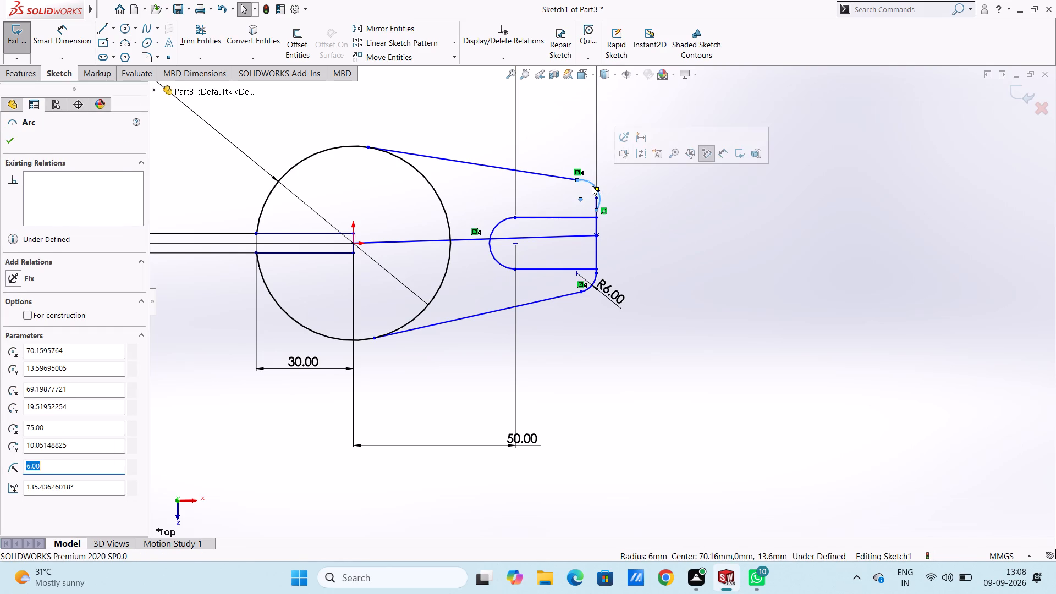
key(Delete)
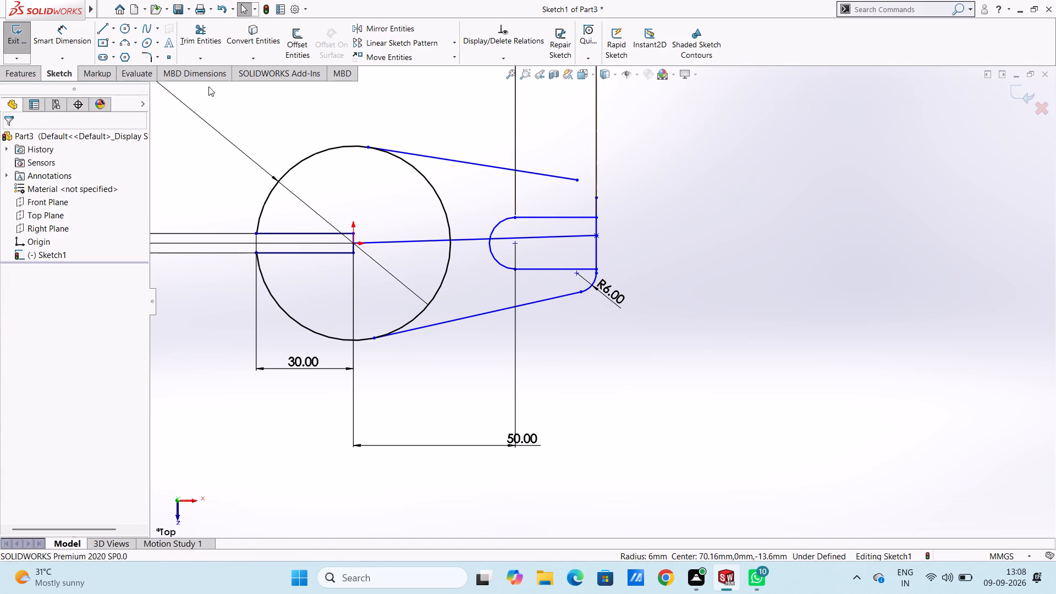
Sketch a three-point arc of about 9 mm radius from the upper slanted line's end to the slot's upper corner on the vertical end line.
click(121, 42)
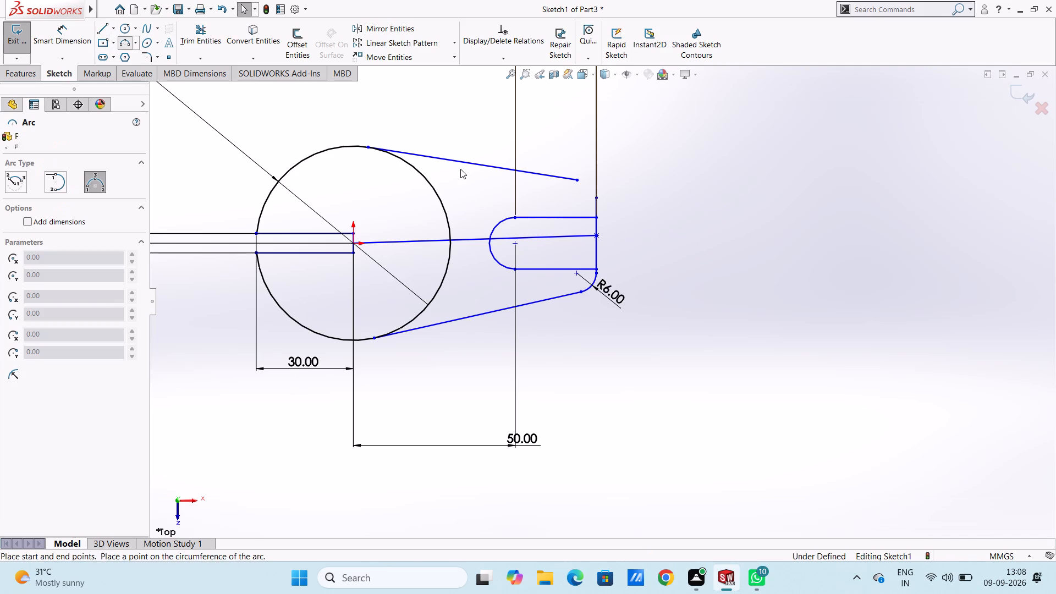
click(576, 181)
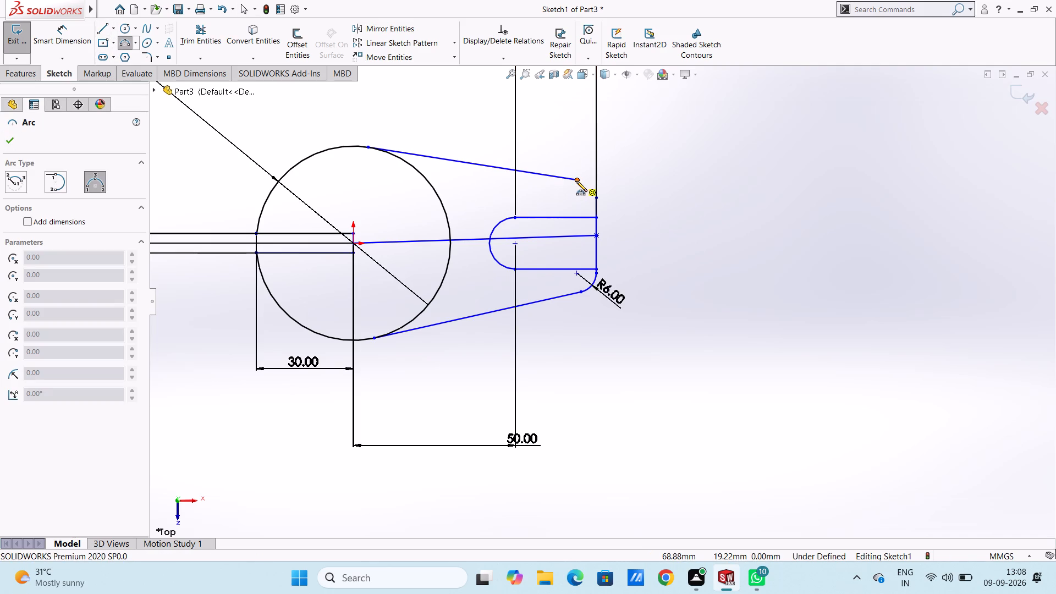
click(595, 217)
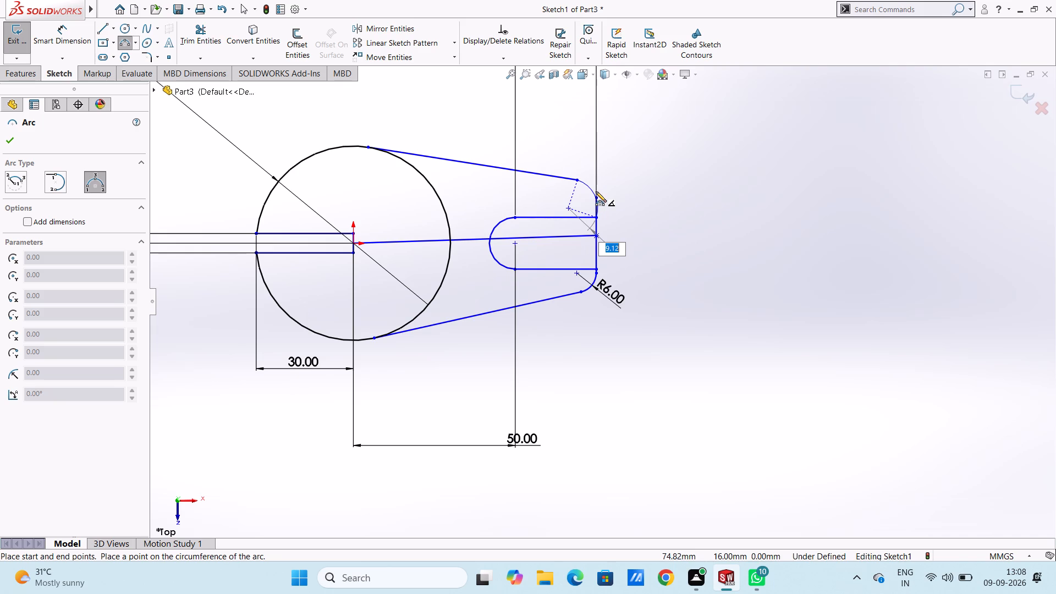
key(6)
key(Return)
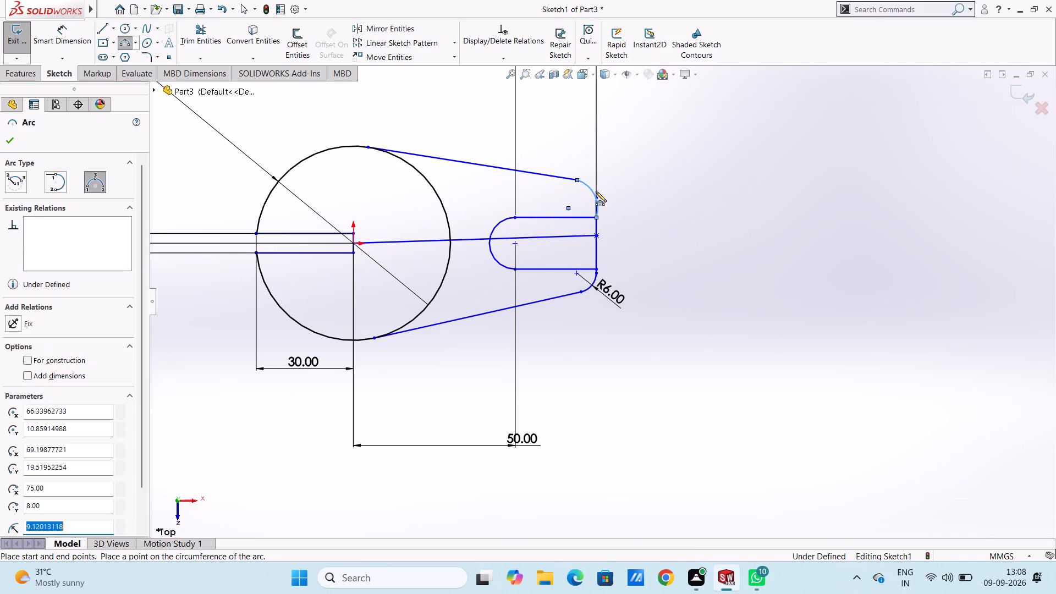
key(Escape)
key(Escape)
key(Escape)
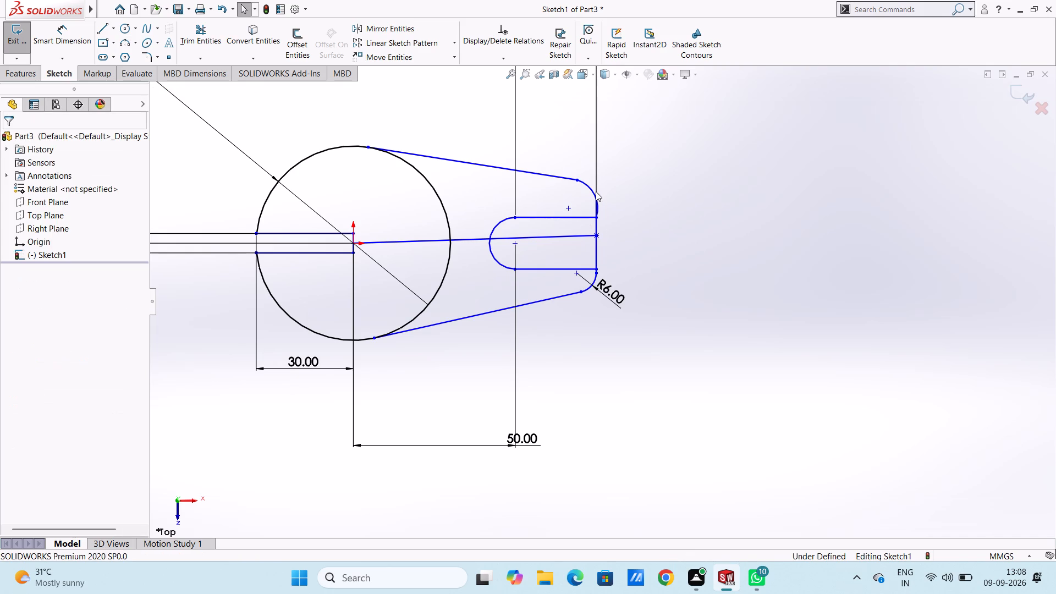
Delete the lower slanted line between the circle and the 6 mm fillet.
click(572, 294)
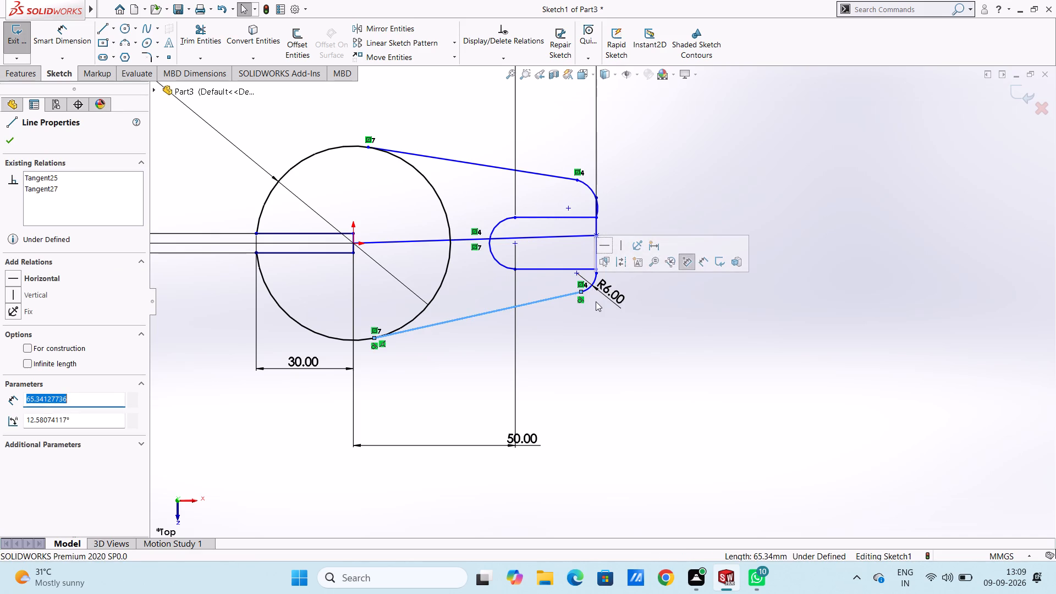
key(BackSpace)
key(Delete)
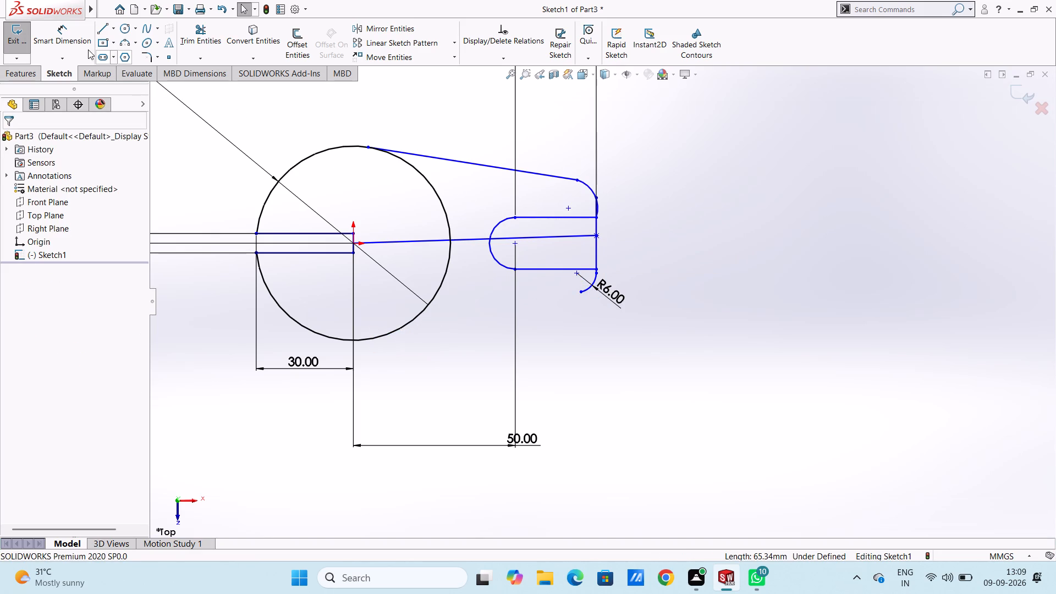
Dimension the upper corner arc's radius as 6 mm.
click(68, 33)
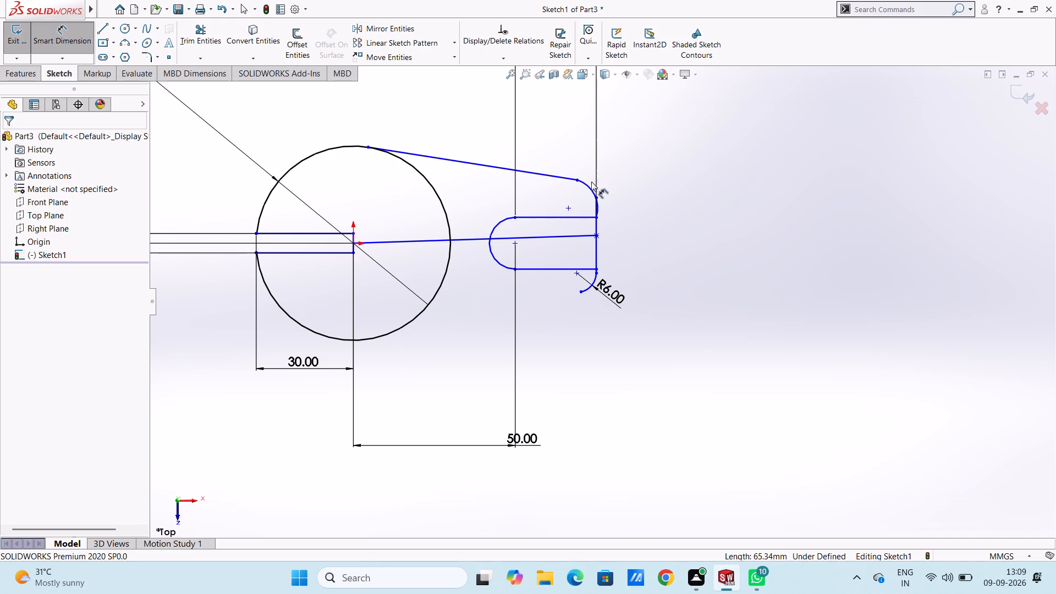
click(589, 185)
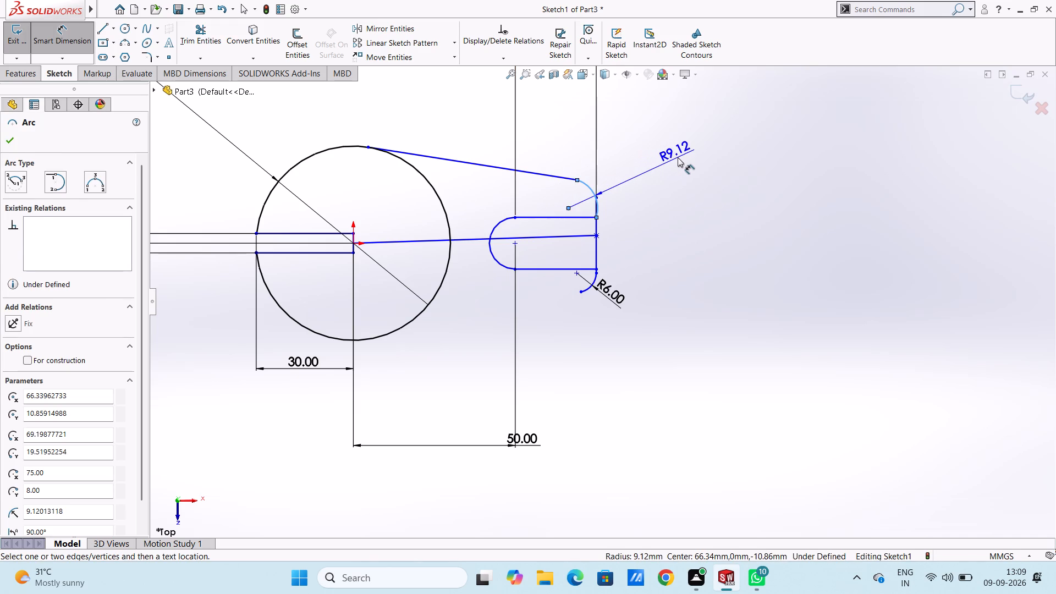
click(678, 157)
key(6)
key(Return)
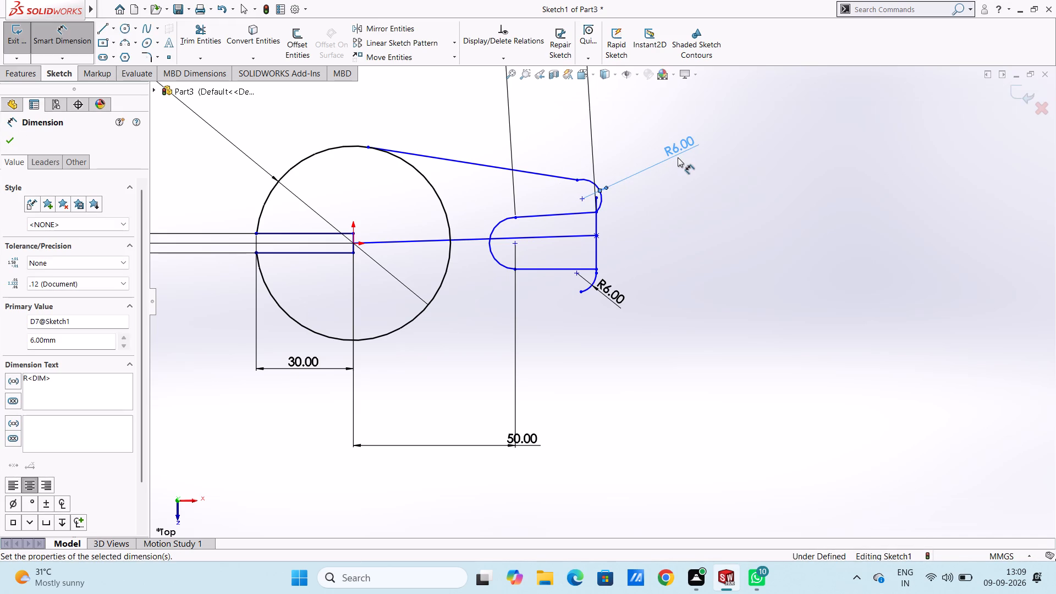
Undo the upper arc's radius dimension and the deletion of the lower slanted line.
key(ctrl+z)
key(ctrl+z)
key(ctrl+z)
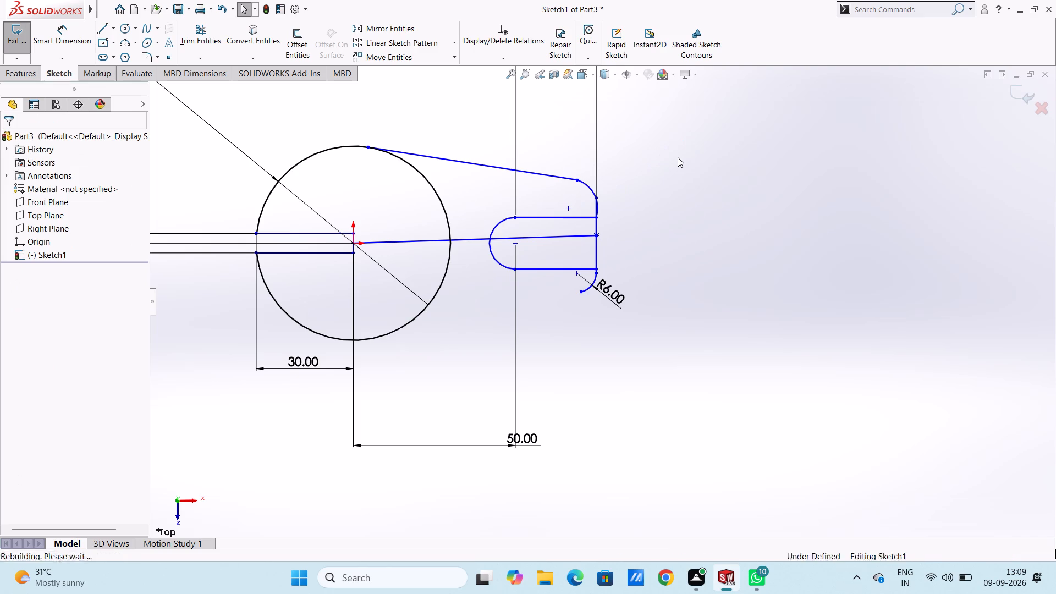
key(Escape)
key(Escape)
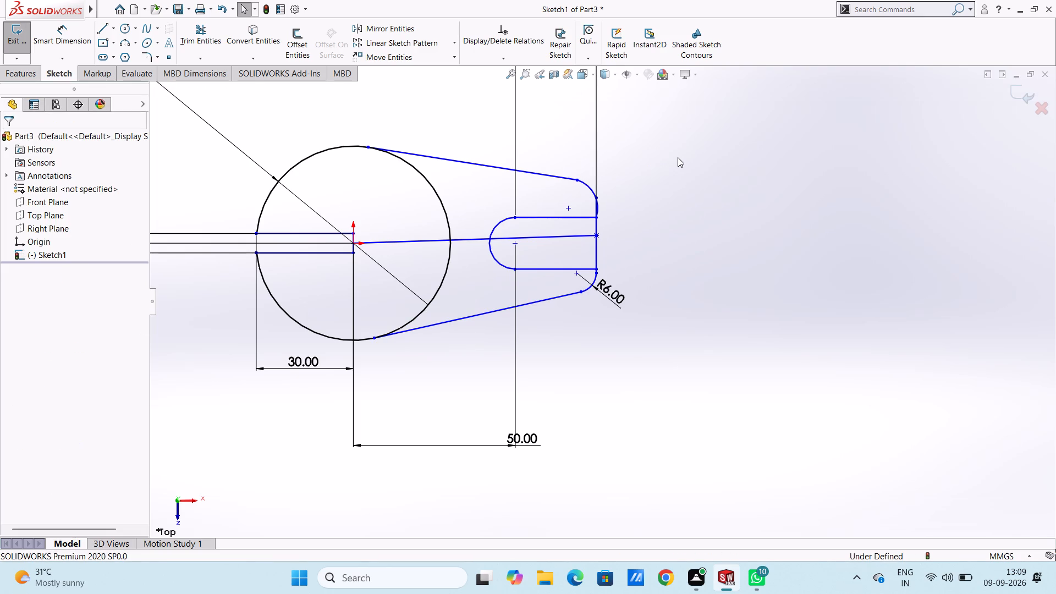
Delete the upper slanted line and the three-point arc at its end.
click(560, 179)
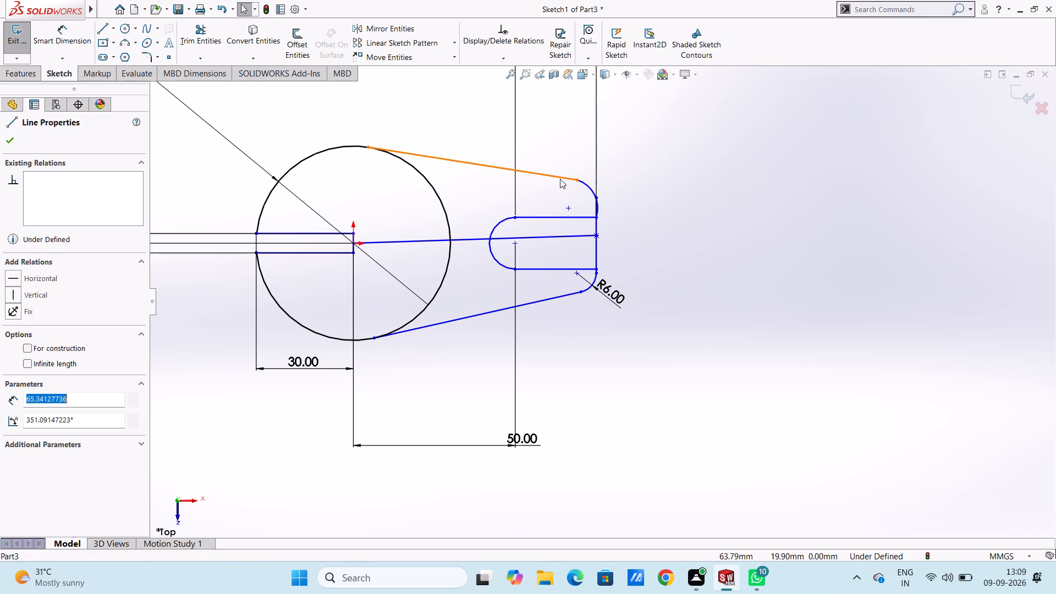
key(Delete)
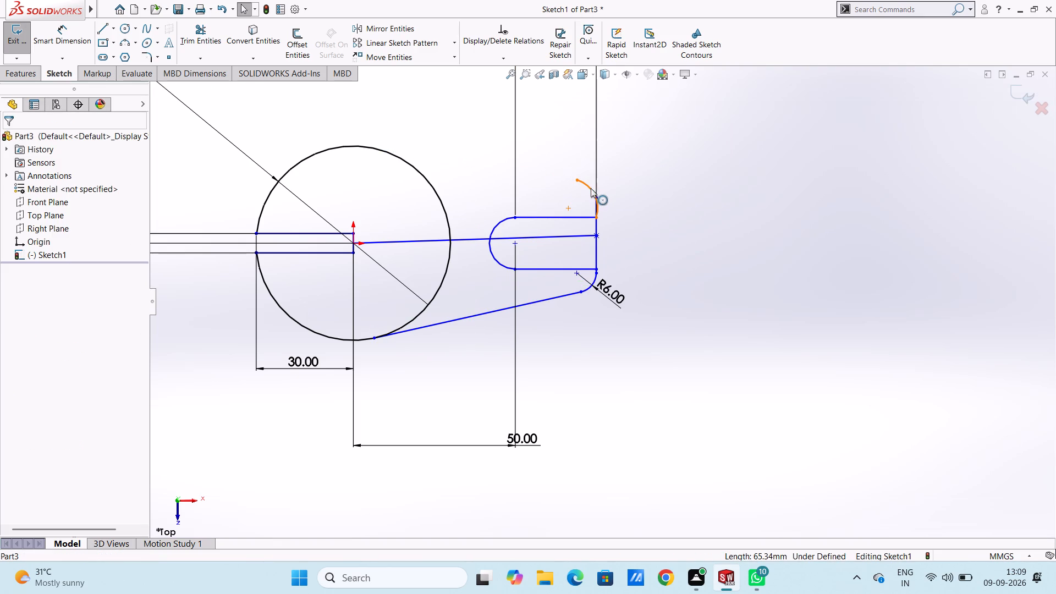
click(589, 189)
key(Delete)
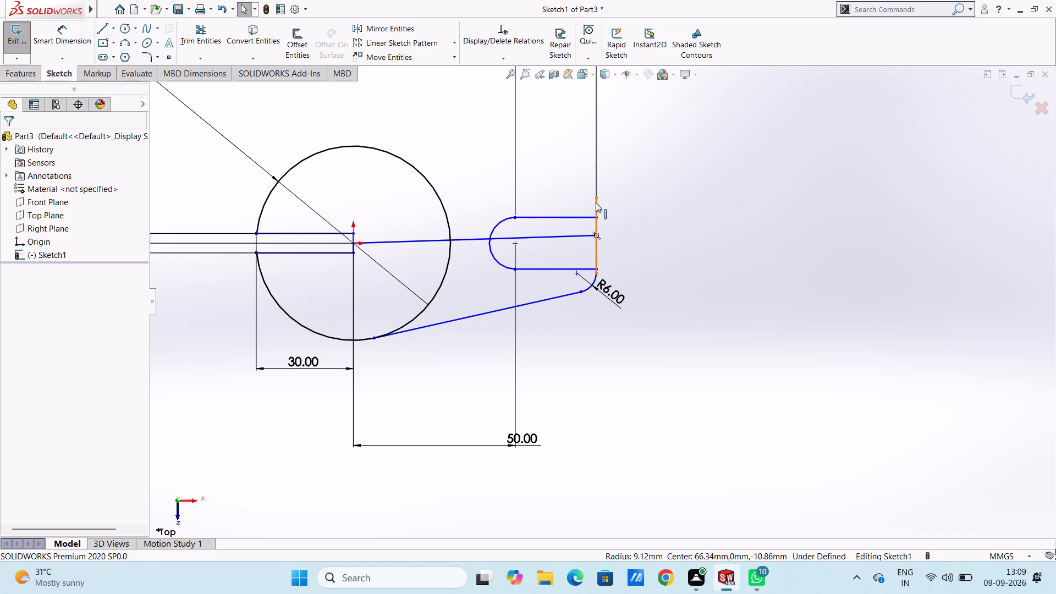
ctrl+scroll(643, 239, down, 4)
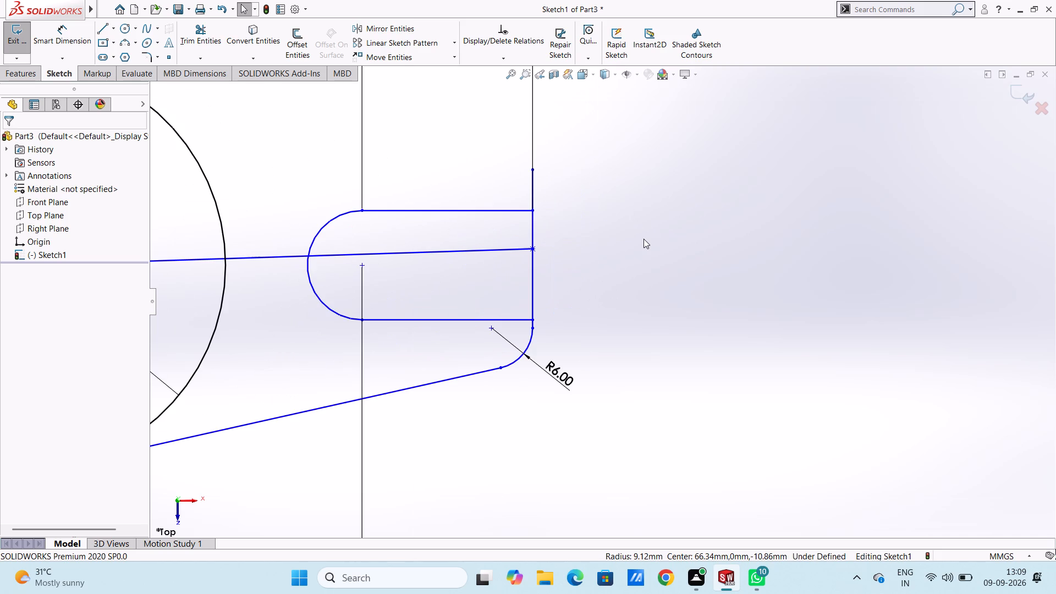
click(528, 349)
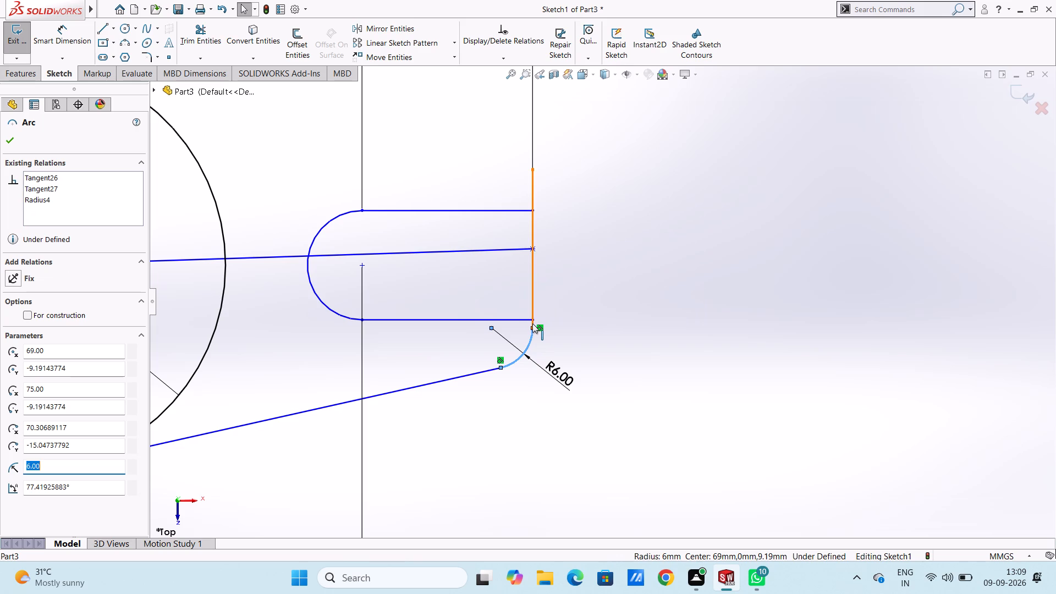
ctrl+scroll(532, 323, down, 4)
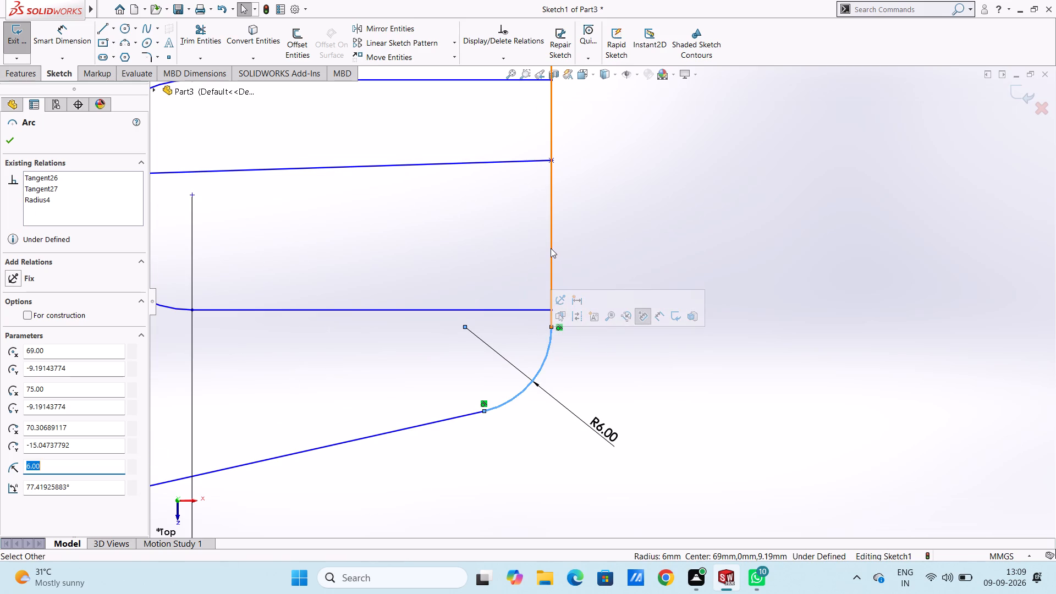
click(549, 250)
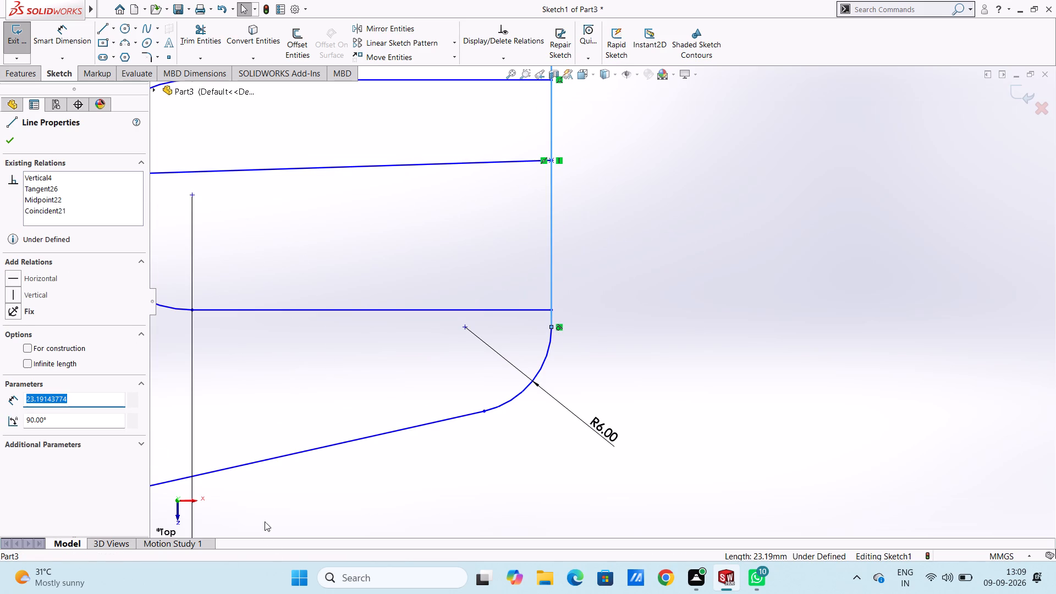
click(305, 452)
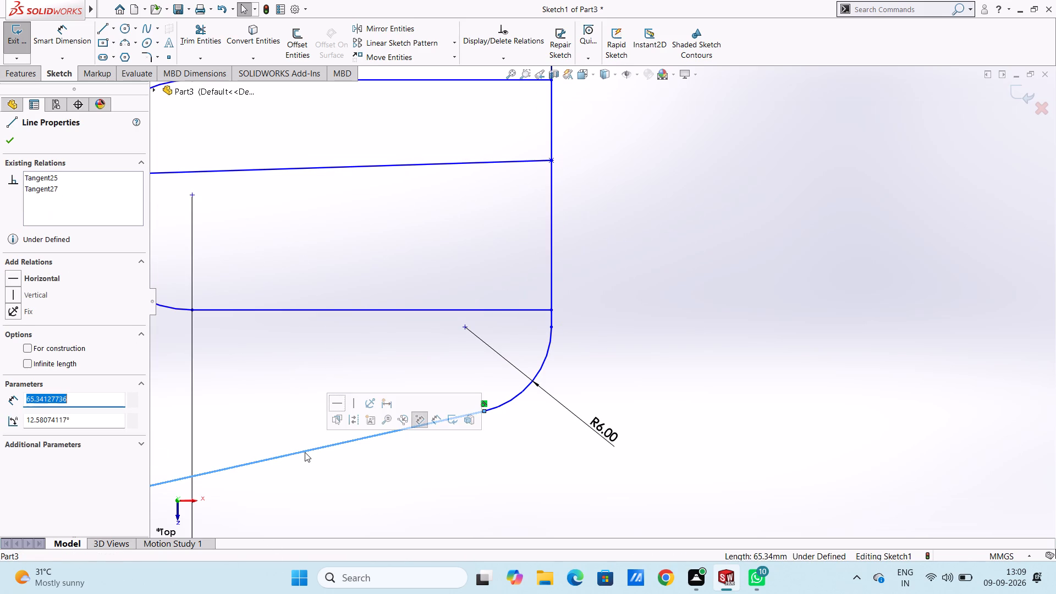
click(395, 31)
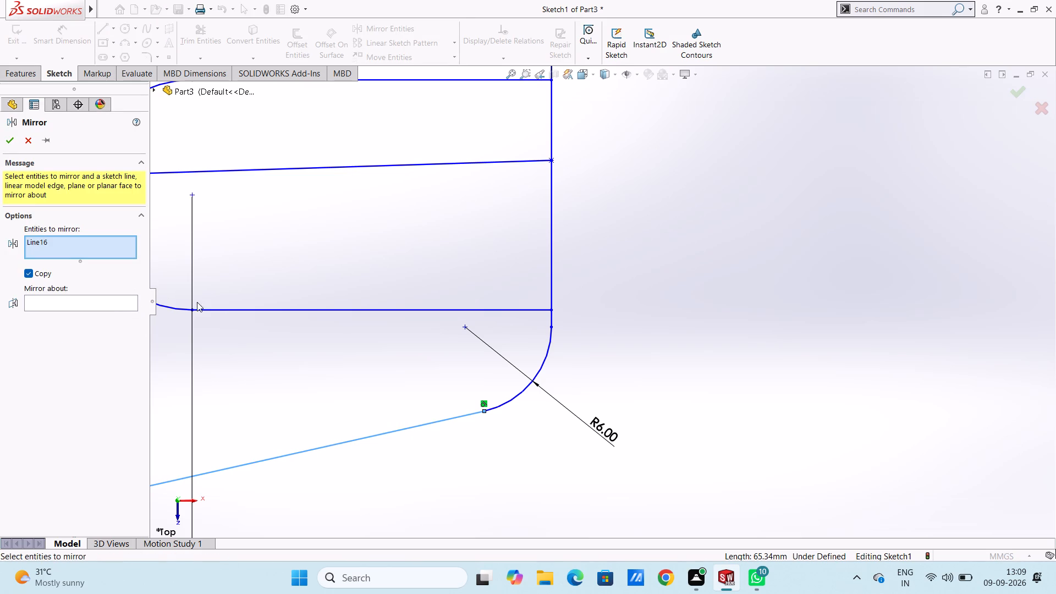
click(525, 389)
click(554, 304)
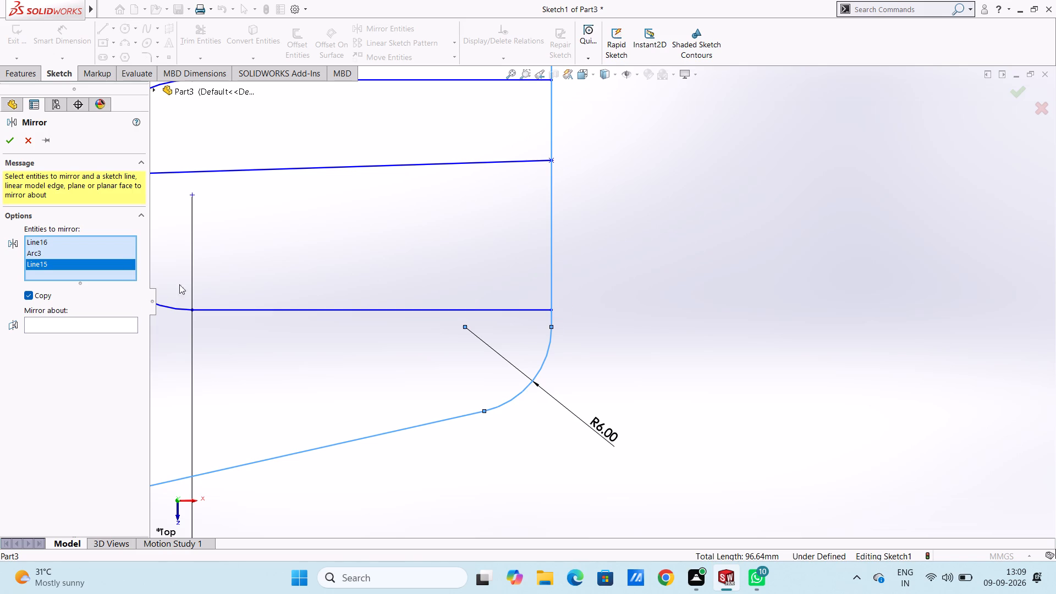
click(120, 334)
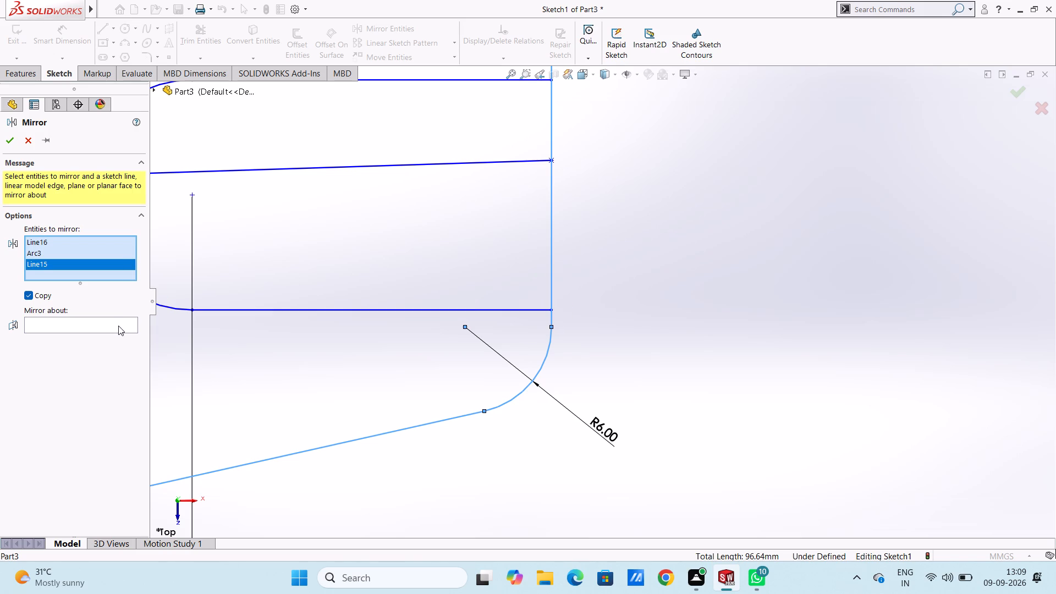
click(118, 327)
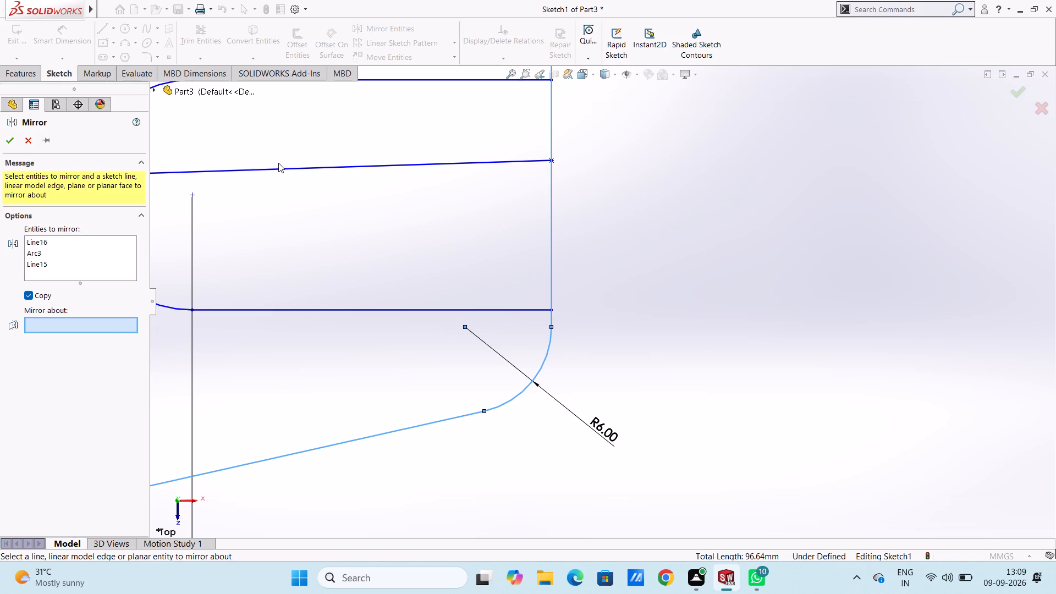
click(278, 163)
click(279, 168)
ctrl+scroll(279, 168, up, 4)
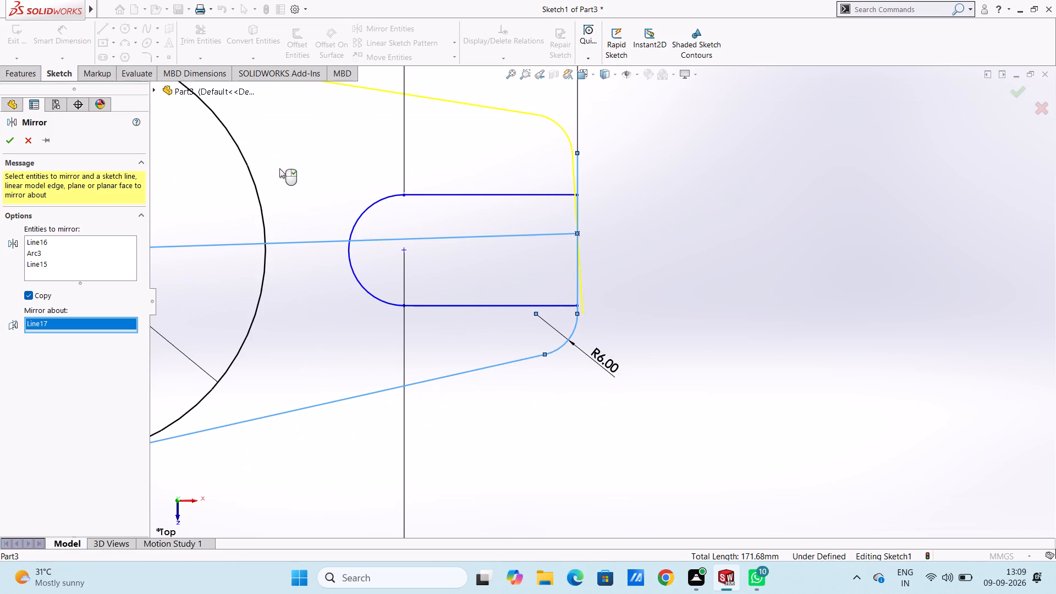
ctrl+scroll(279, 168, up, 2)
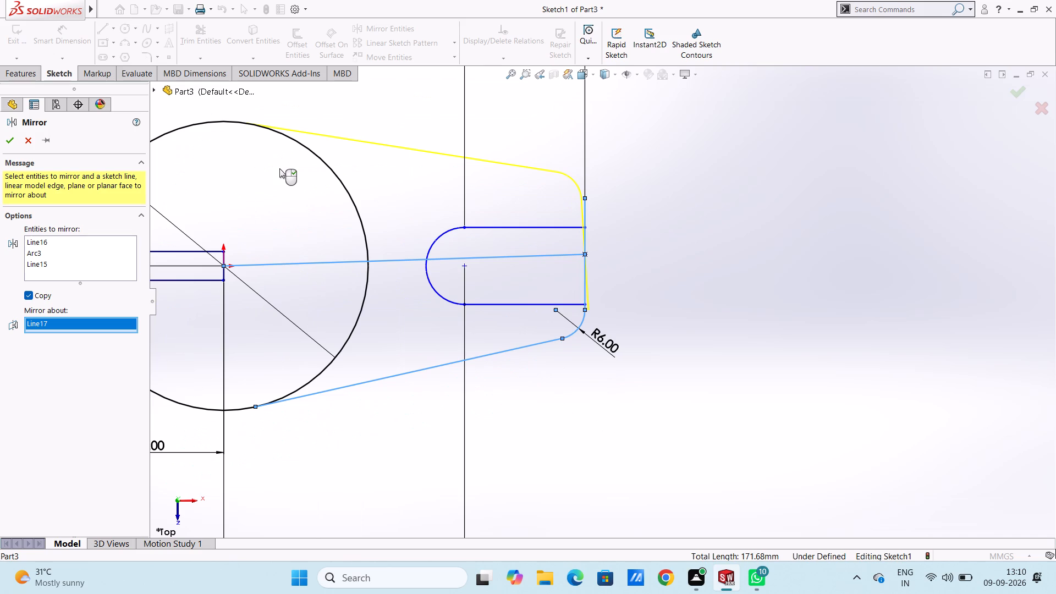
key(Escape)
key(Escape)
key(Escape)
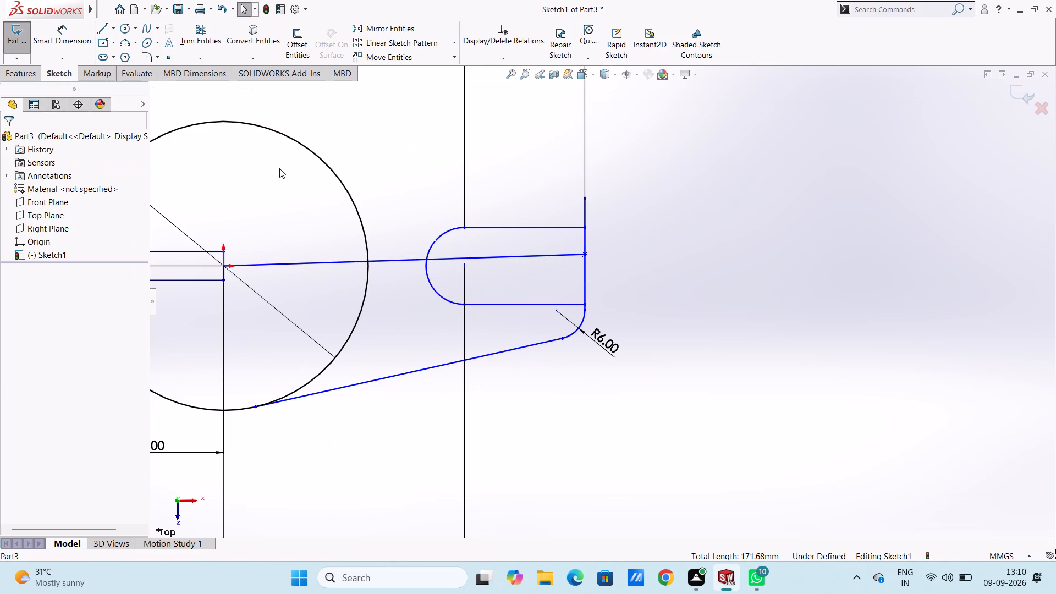
Sketch an upper slanted line about 70 mm long, tangent to the 60 mm circle and ending at the vertical end line's upper endpoint.
click(103, 29)
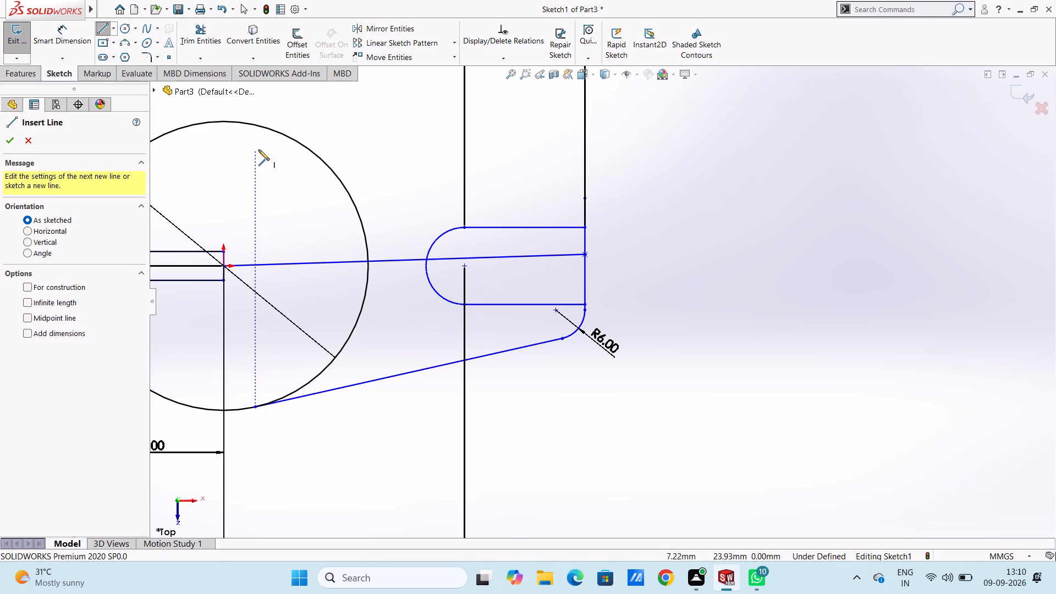
click(256, 125)
click(585, 196)
key(Escape)
key(Escape)
key(Escape)
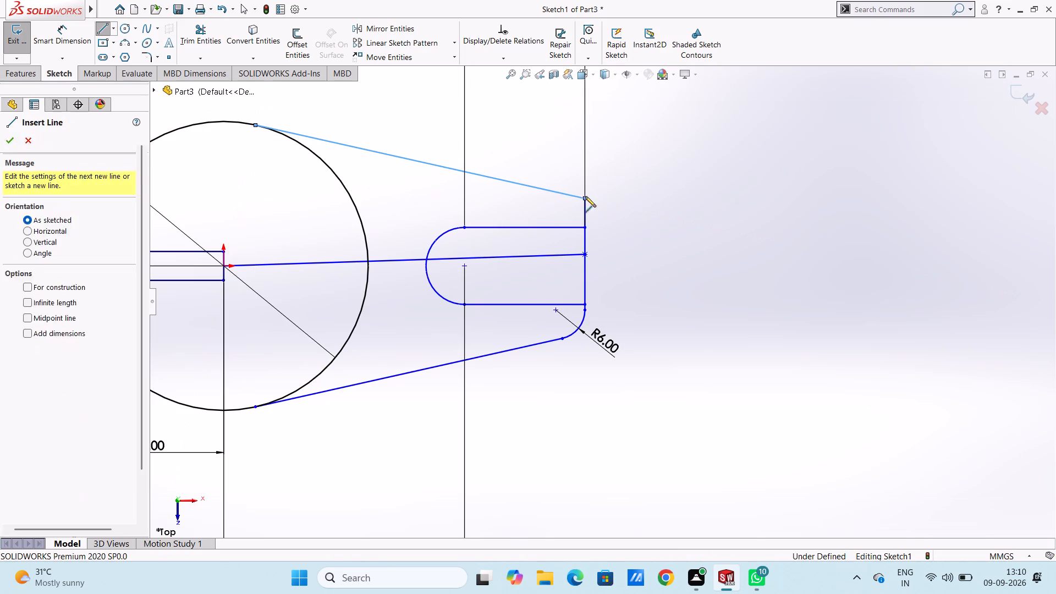
Fillet the corner between the upper slanted line and the vertical end line with a 6 mm radius.
click(149, 53)
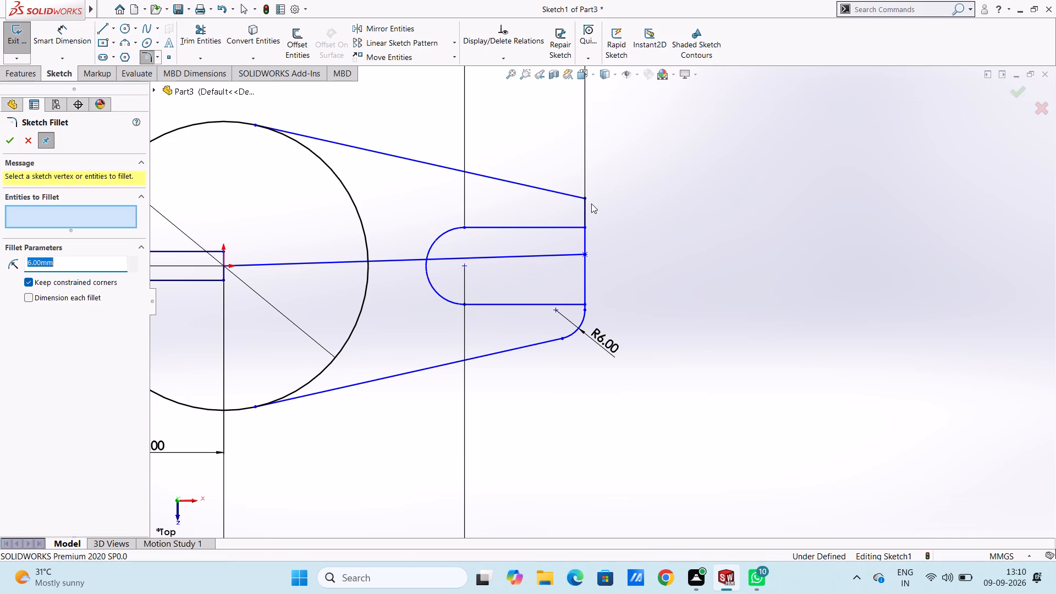
click(585, 200)
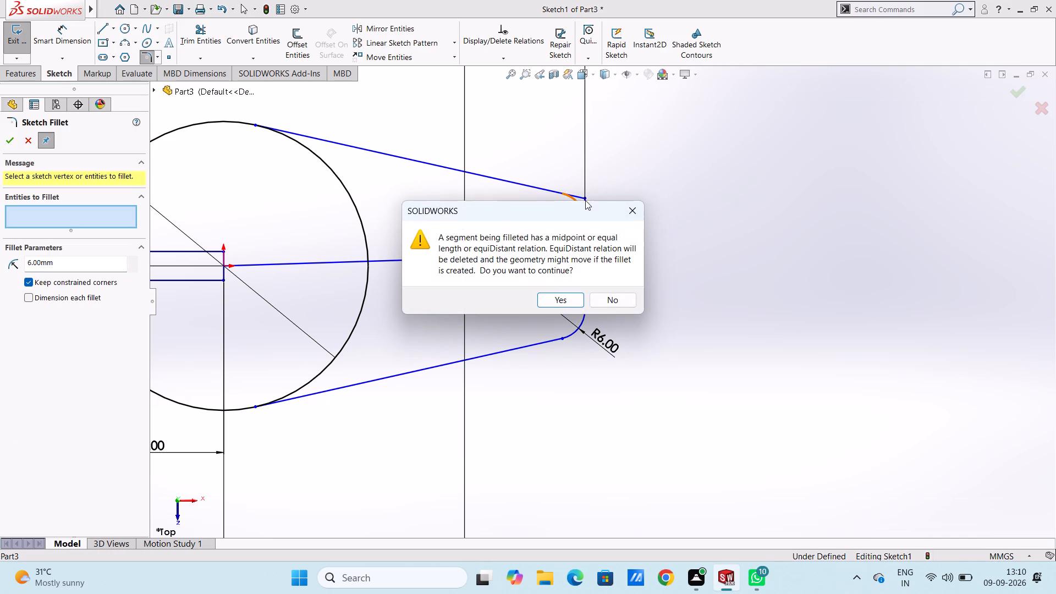
click(632, 206)
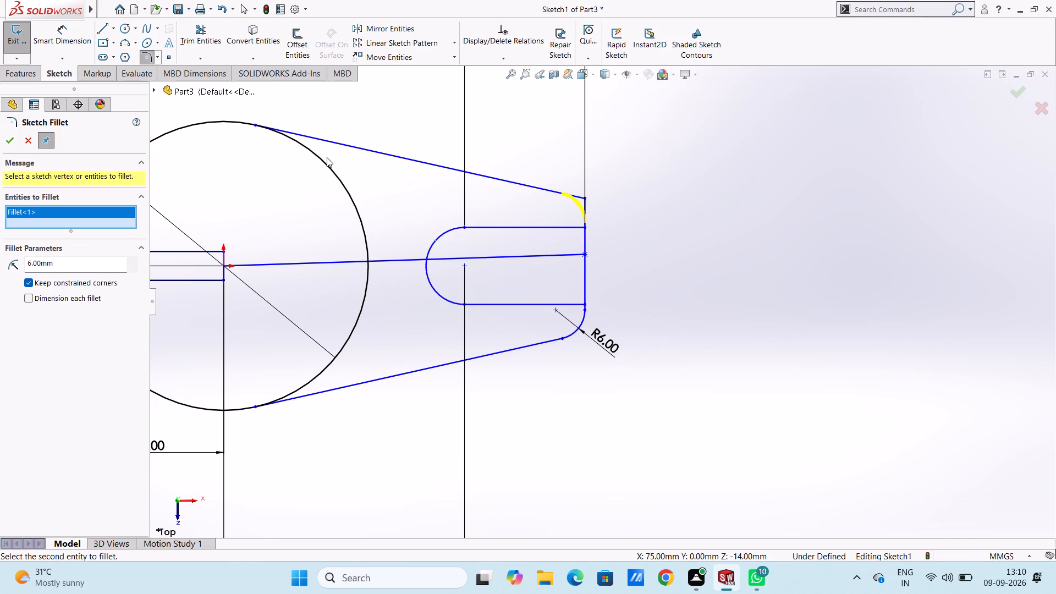
click(7, 138)
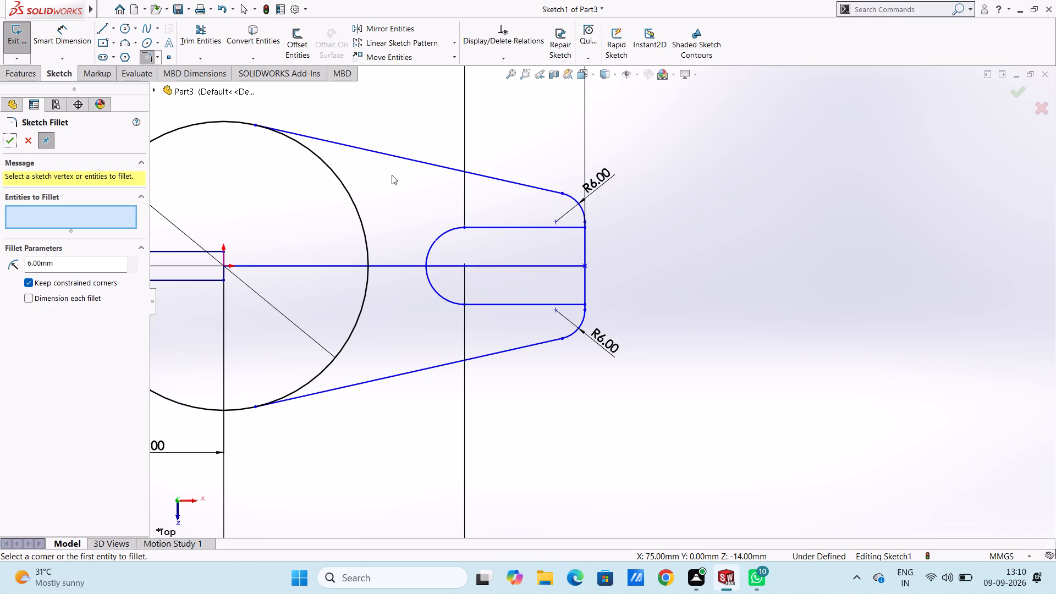
Trim away the vertical end line across the slot's open mouth and the centre line's portion inside the slot.
click(197, 38)
click(584, 240)
click(569, 306)
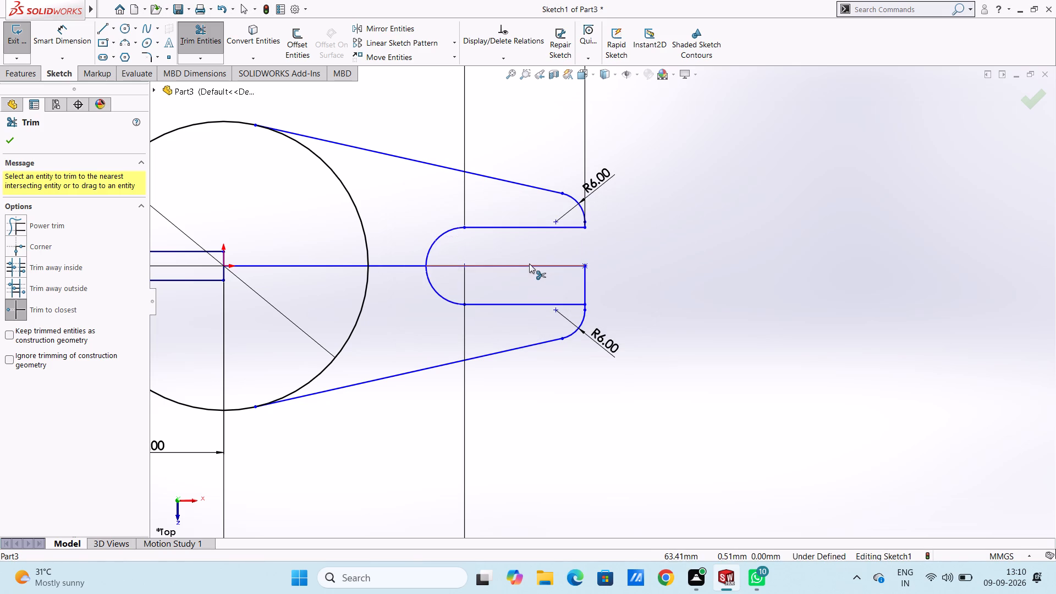
click(529, 263)
click(584, 274)
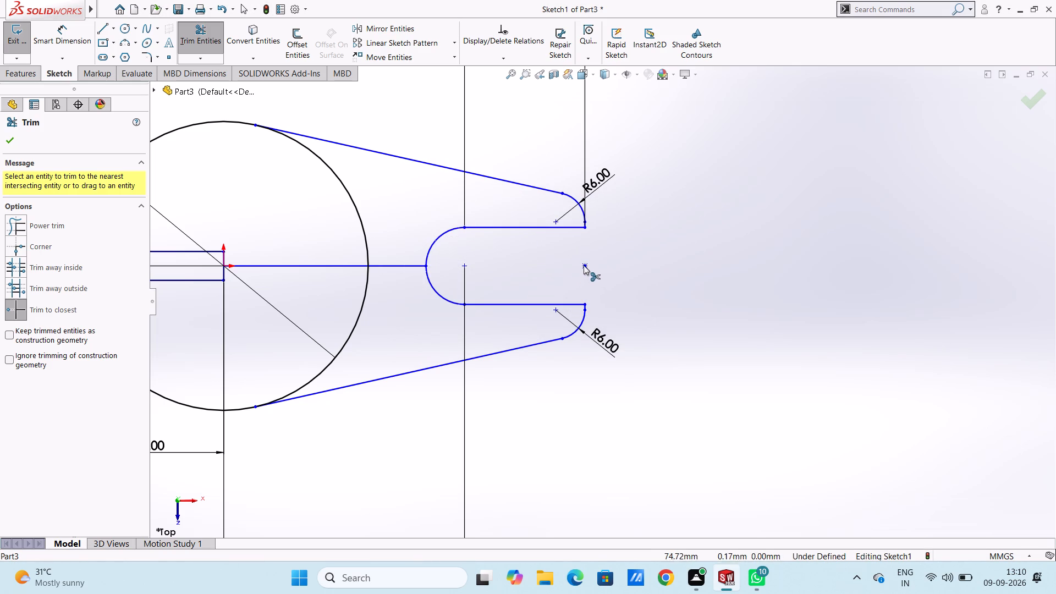
click(584, 265)
key(Escape)
key(Escape)
key(Escape)
Delete the remaining horizontal centre line between the origin and the slot's rounded end.
ctrl+scroll(584, 265, up, 4)
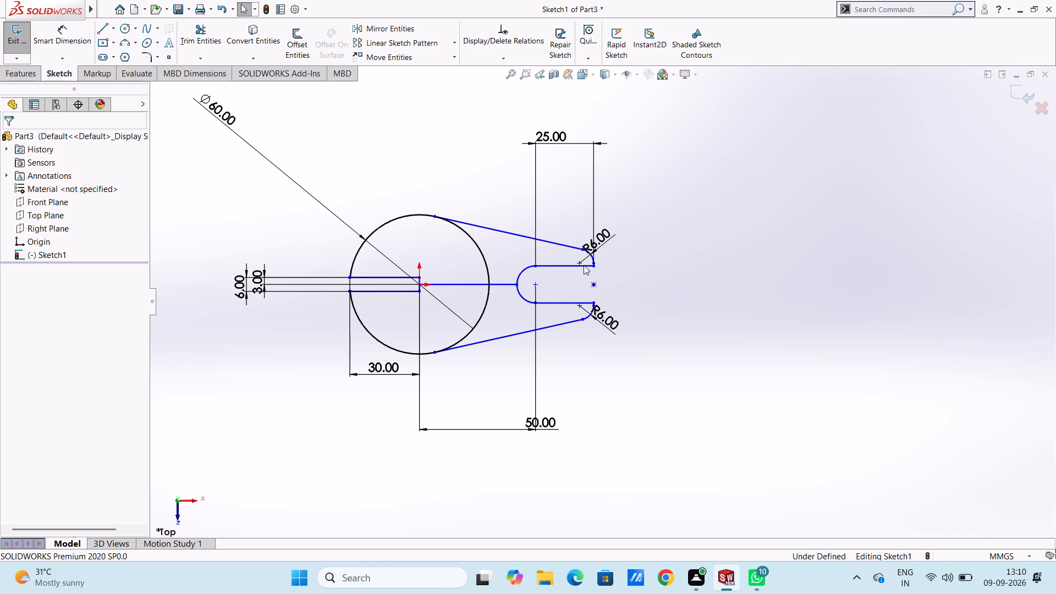
click(499, 283)
key(Delete)
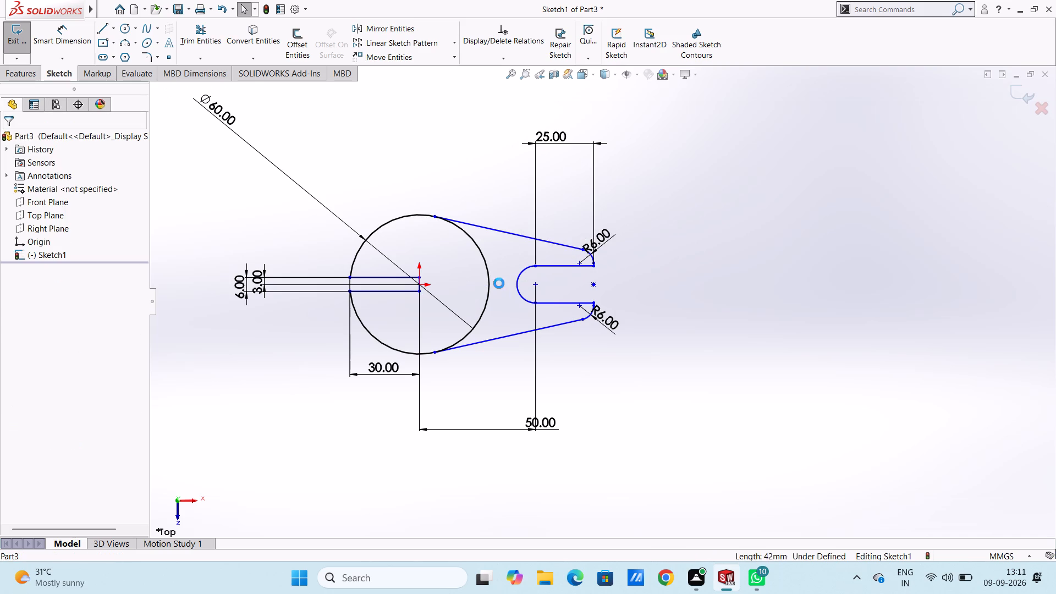
click(490, 280)
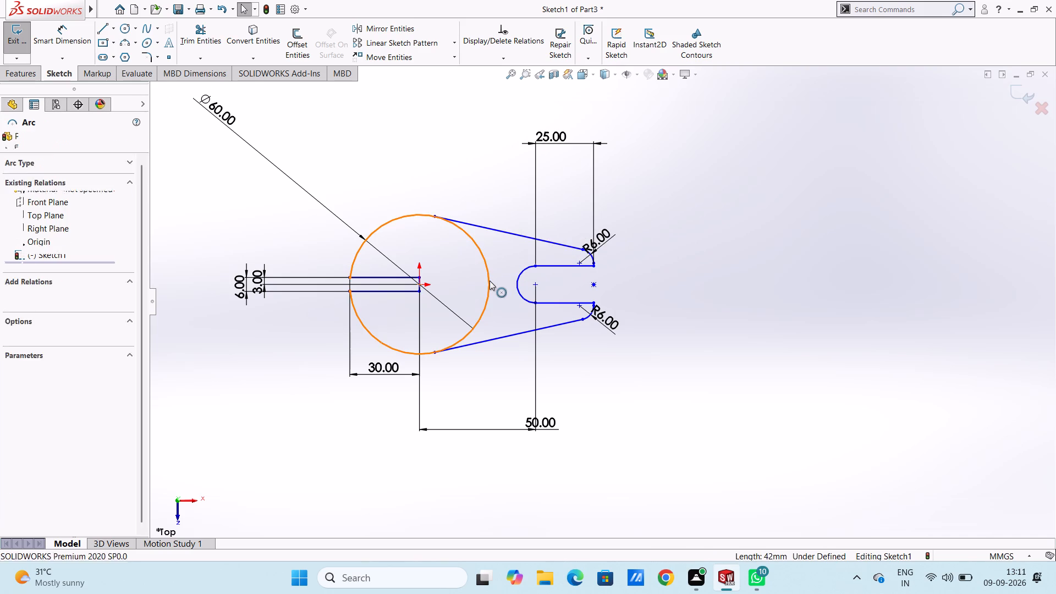
key(Escape)
key(Escape)
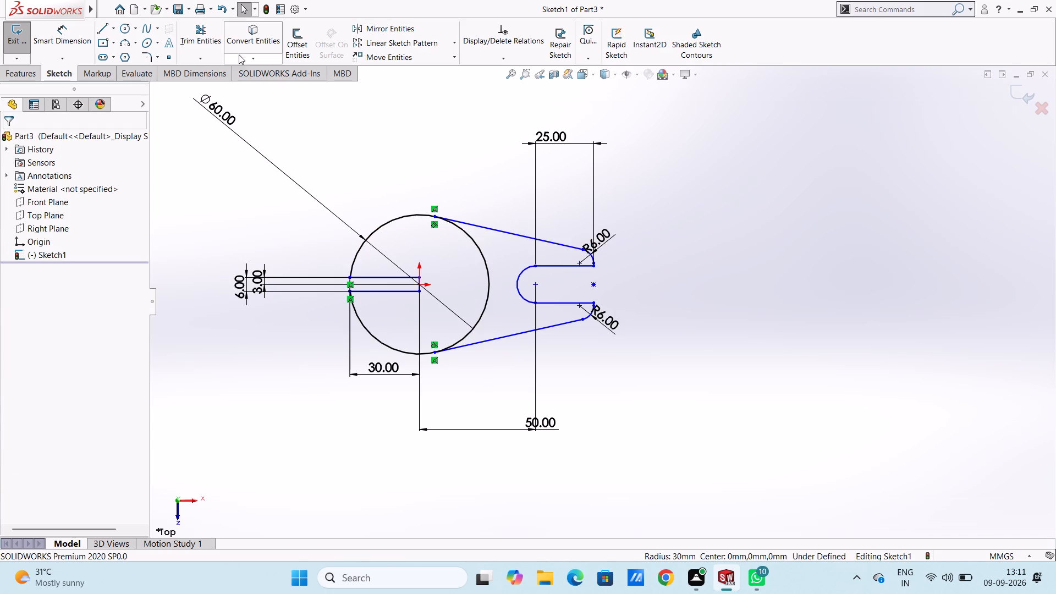
Trim away the circle's arc that lies inside the profile between the two slanted tangent lines.
click(203, 31)
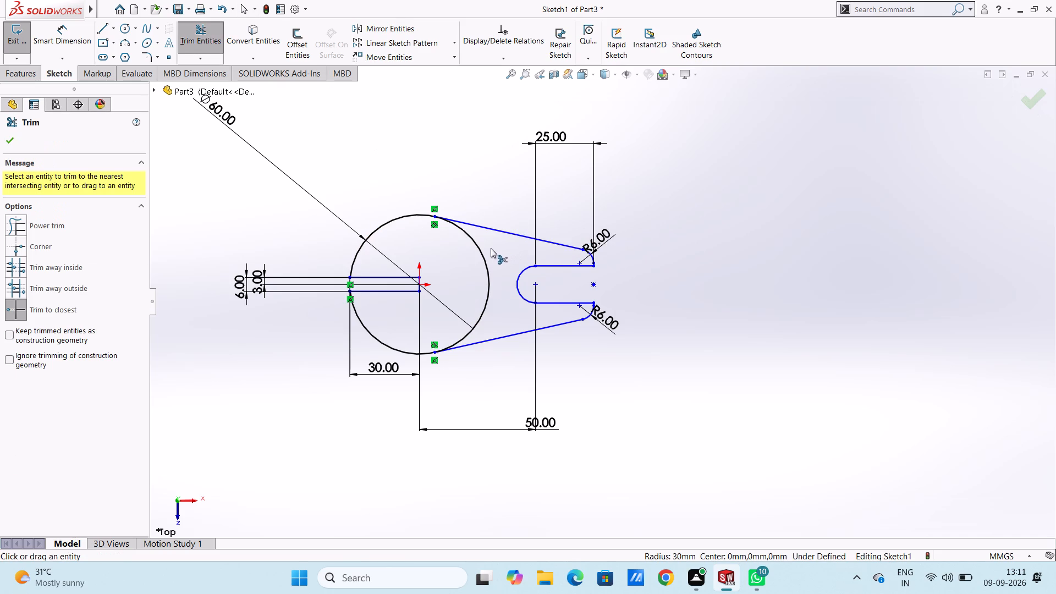
click(483, 255)
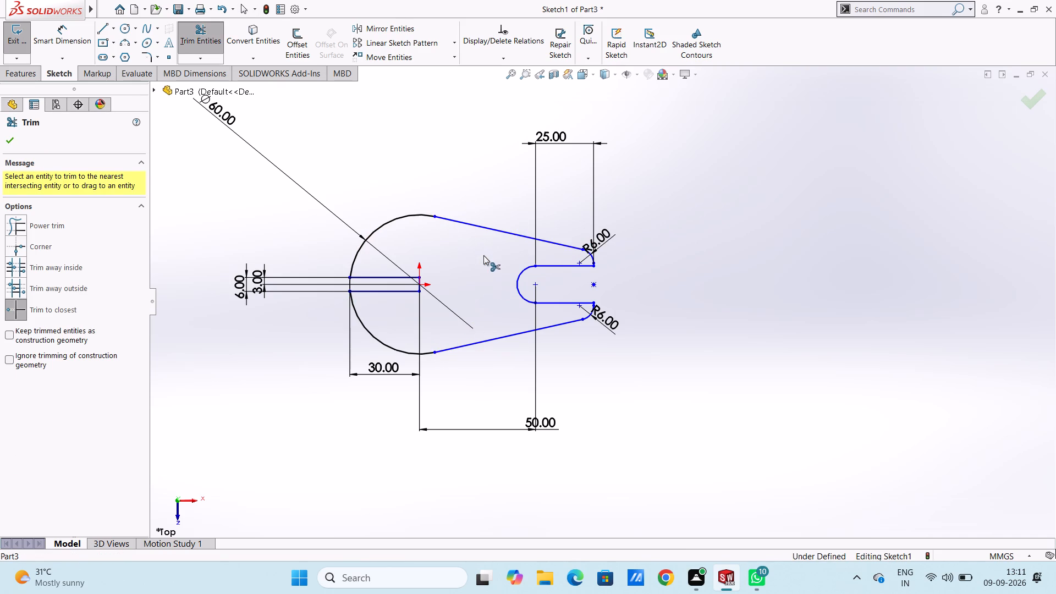
key(Escape)
key(Escape)
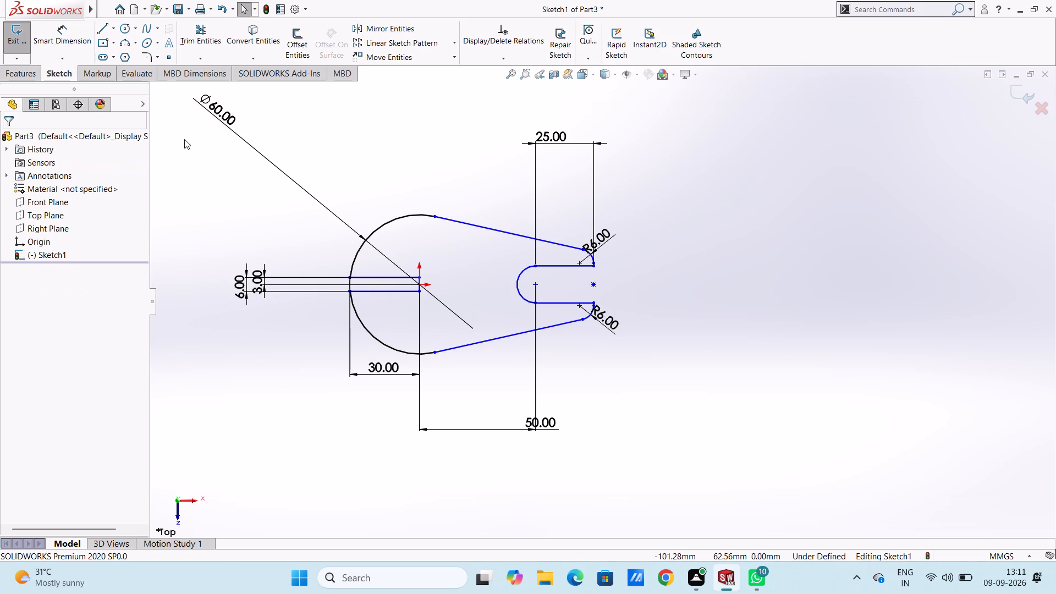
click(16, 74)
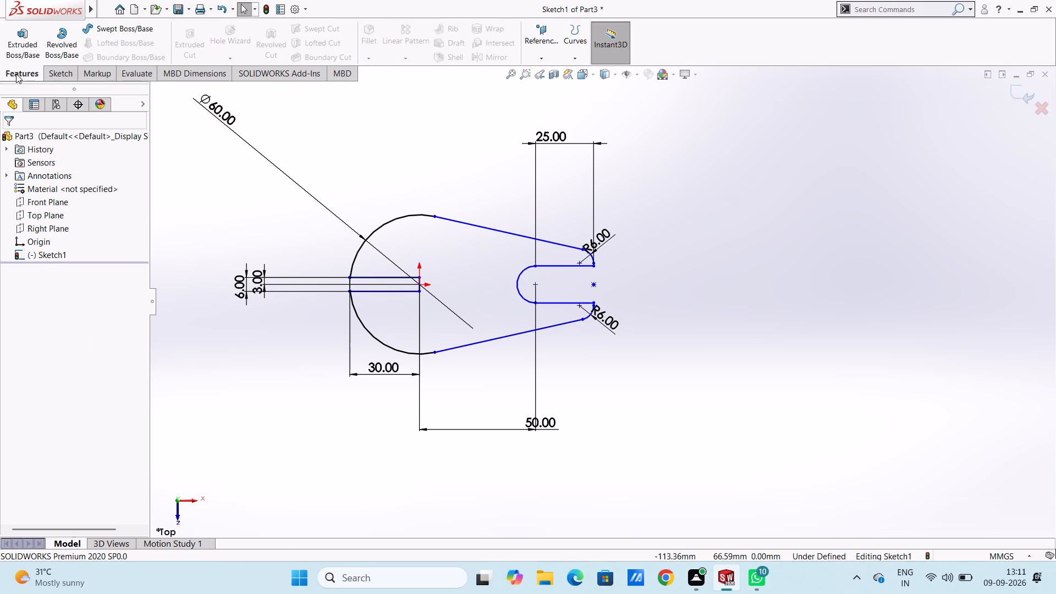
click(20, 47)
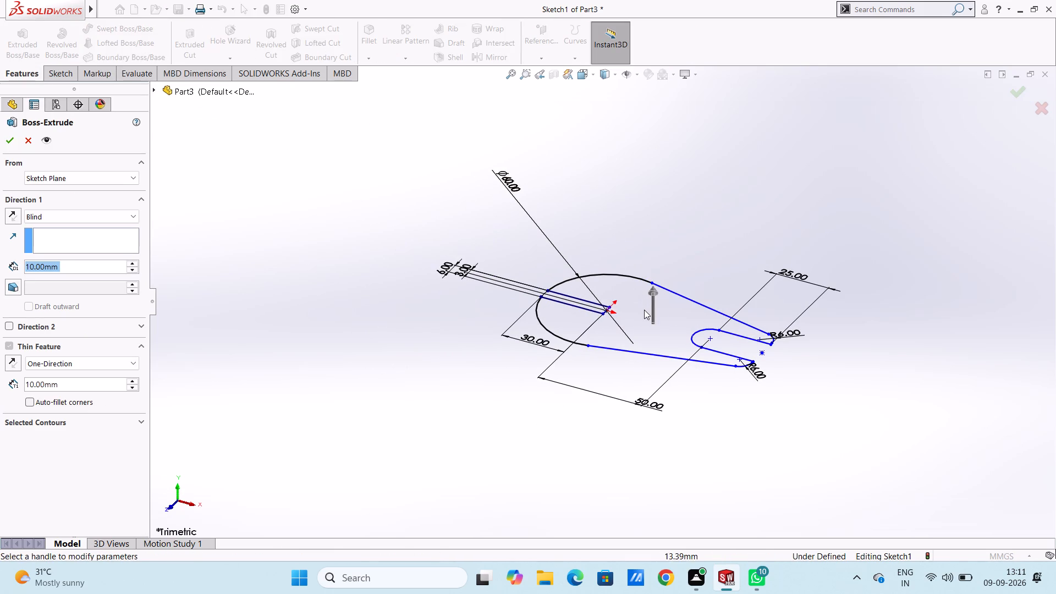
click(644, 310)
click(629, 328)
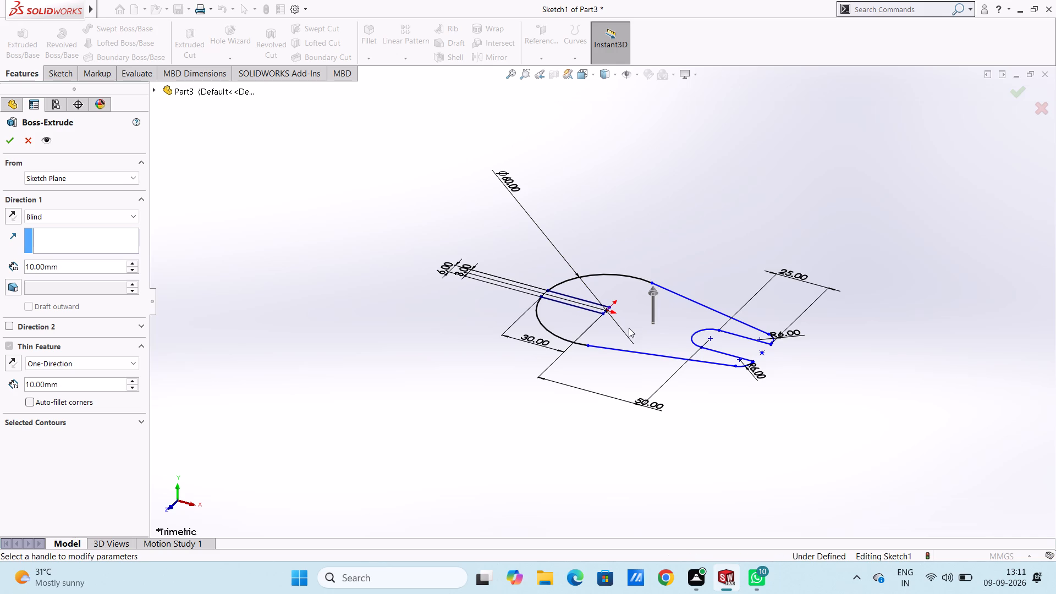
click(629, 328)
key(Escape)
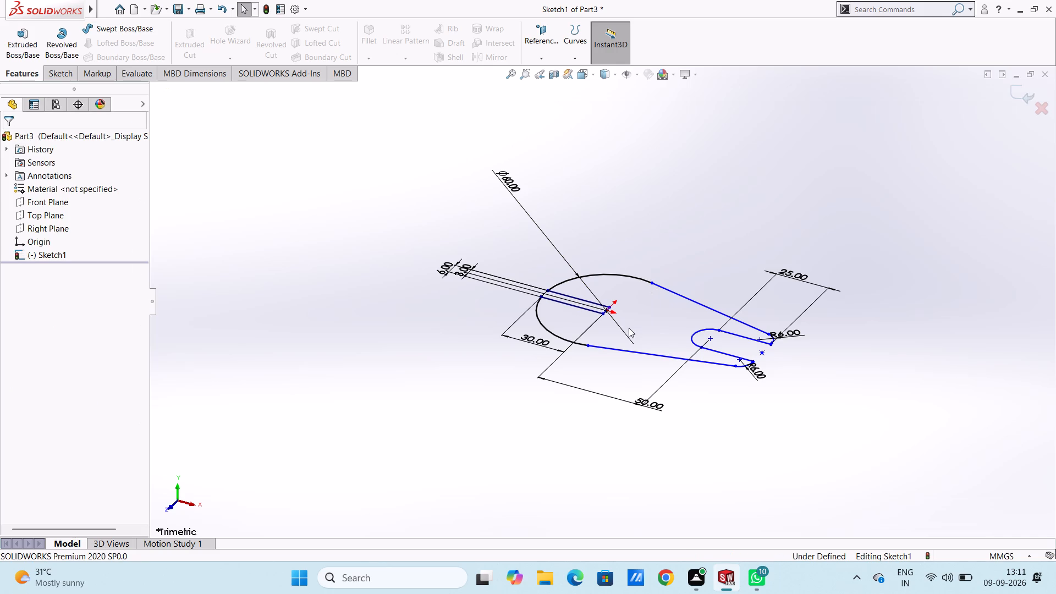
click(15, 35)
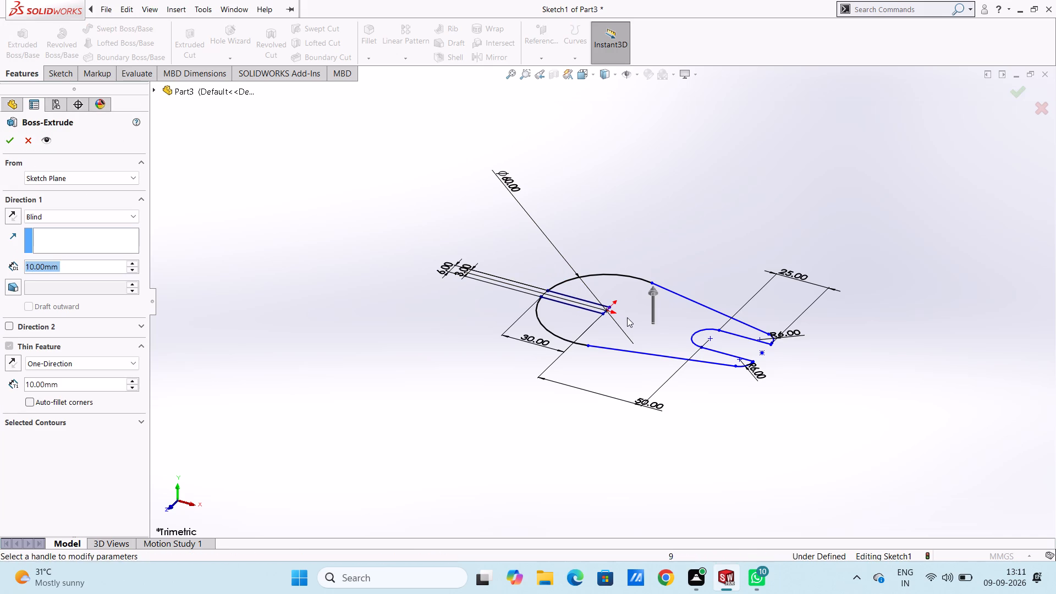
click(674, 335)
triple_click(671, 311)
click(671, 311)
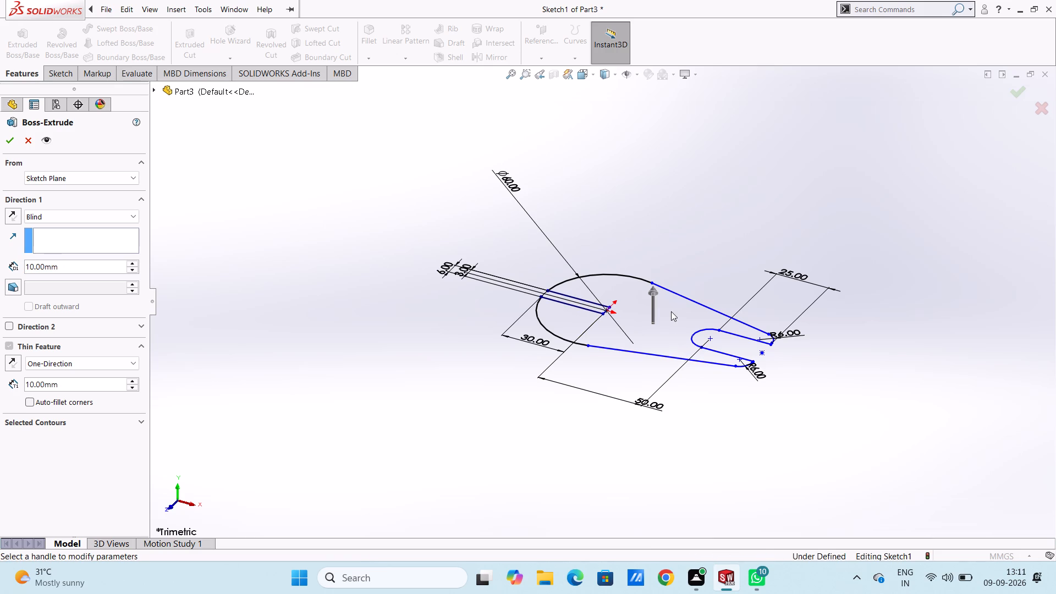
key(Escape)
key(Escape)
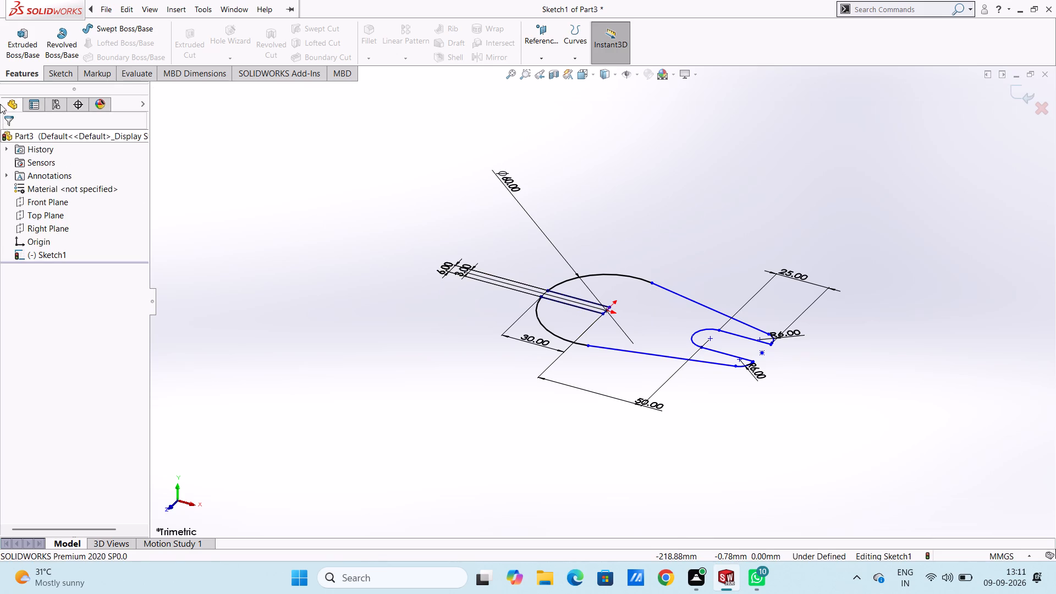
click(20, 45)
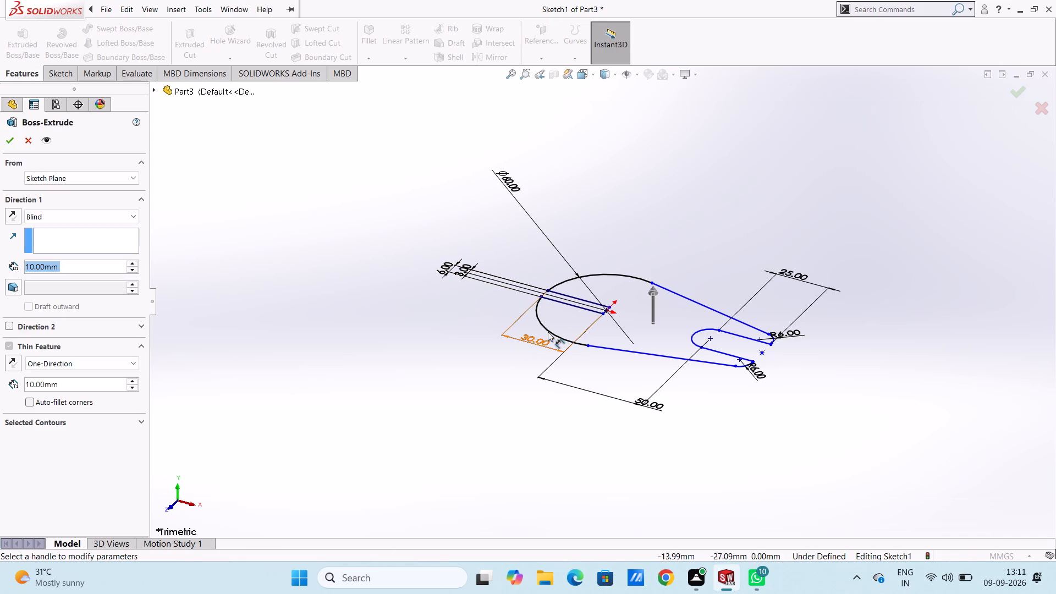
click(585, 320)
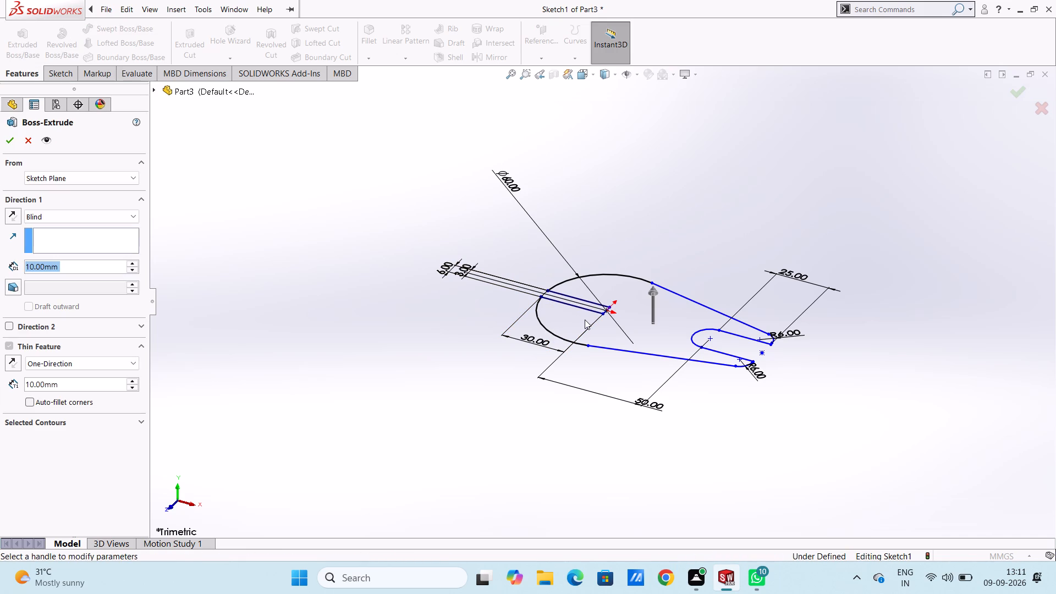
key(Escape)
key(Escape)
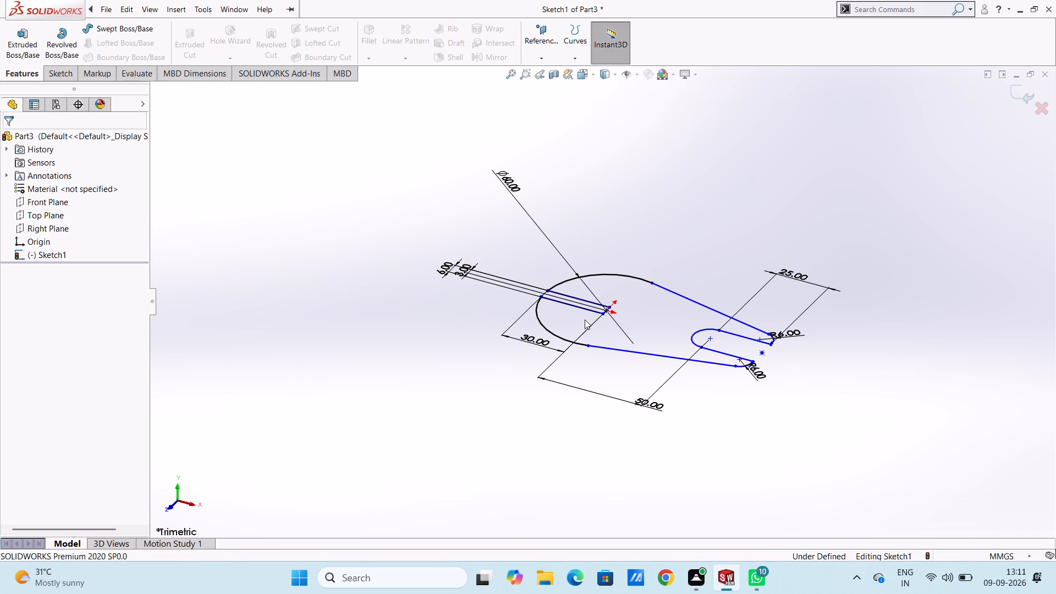
Add a tangent relation between the upper slanted line and the upper arc of the 60 mm round end.
key(ctrl+5)
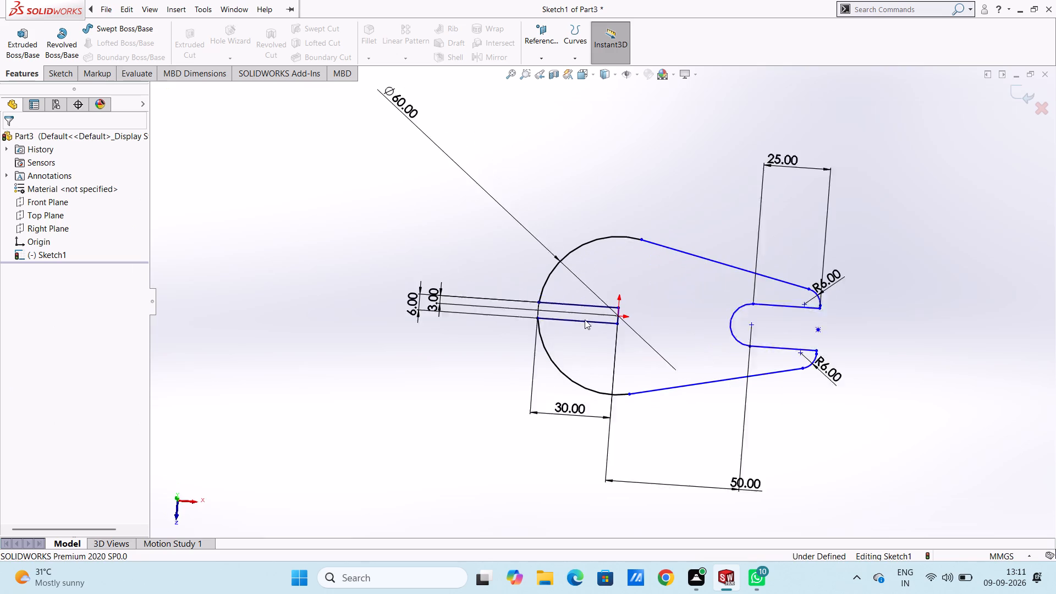
ctrl+scroll(665, 315, down, 2)
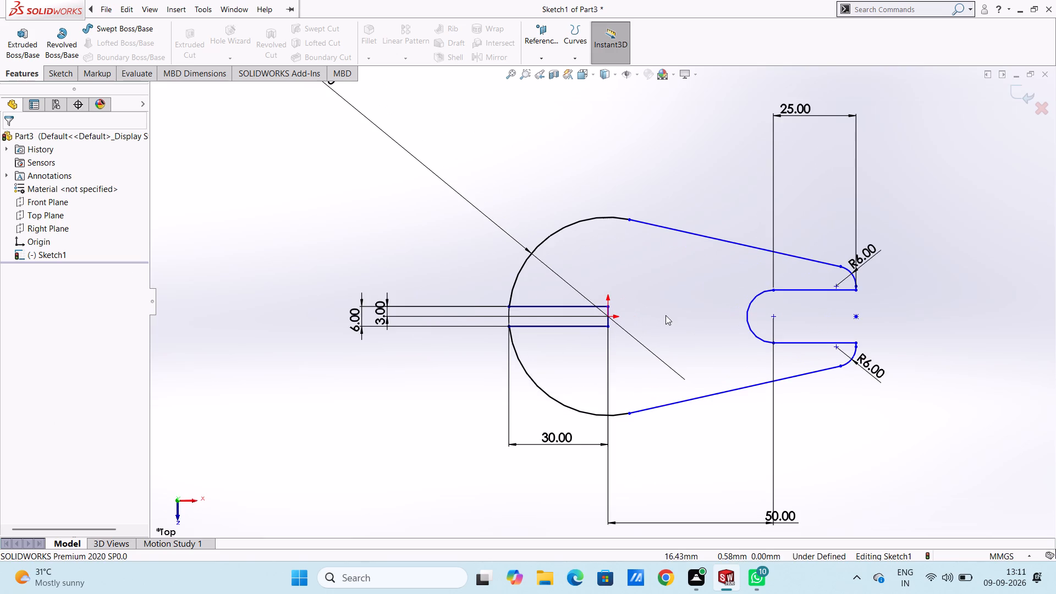
click(681, 215)
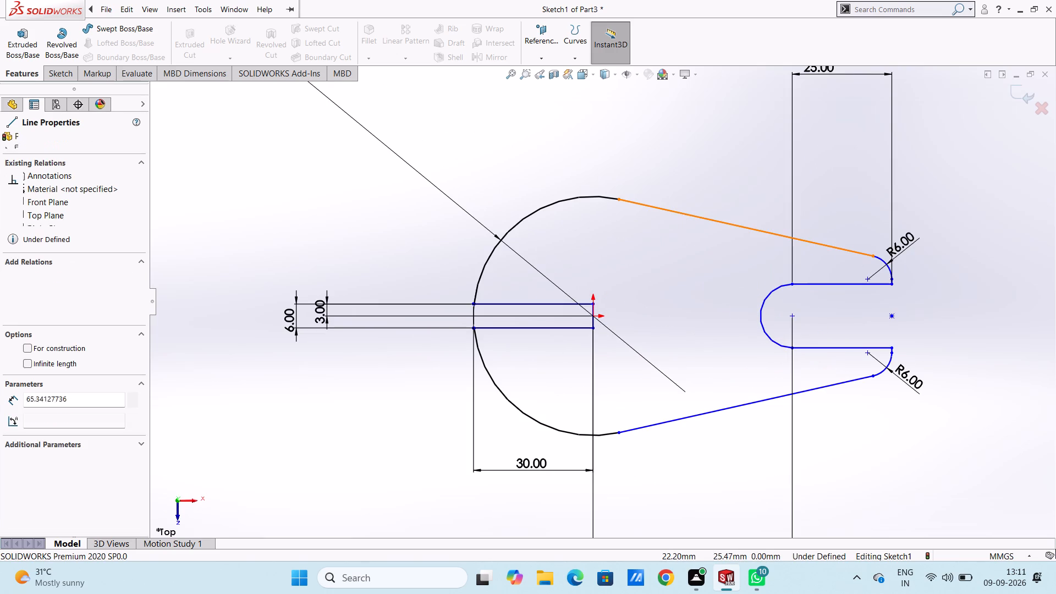
ctrl+click(608, 197)
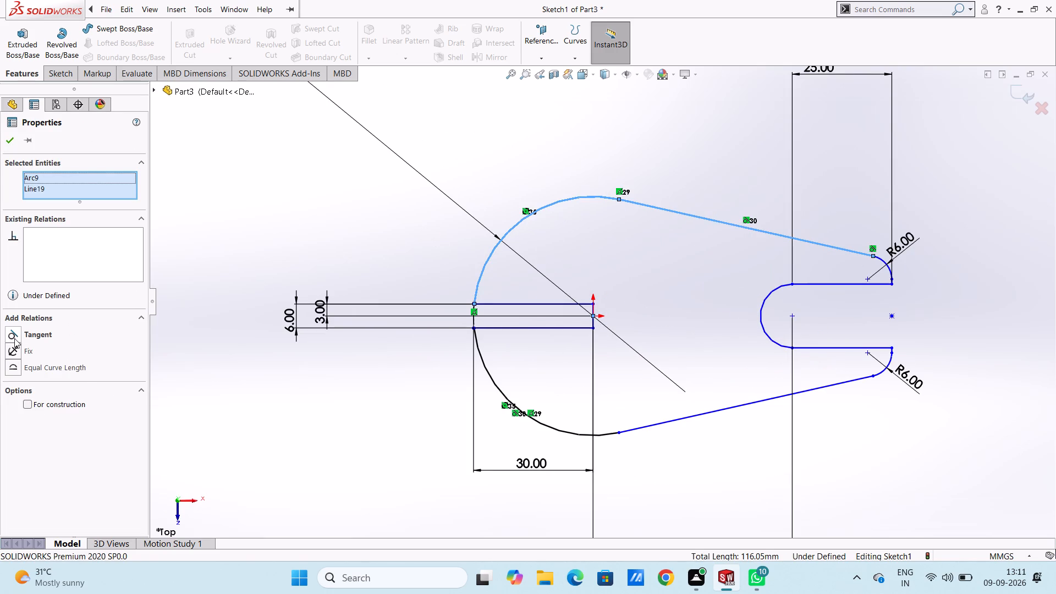
click(15, 334)
click(213, 281)
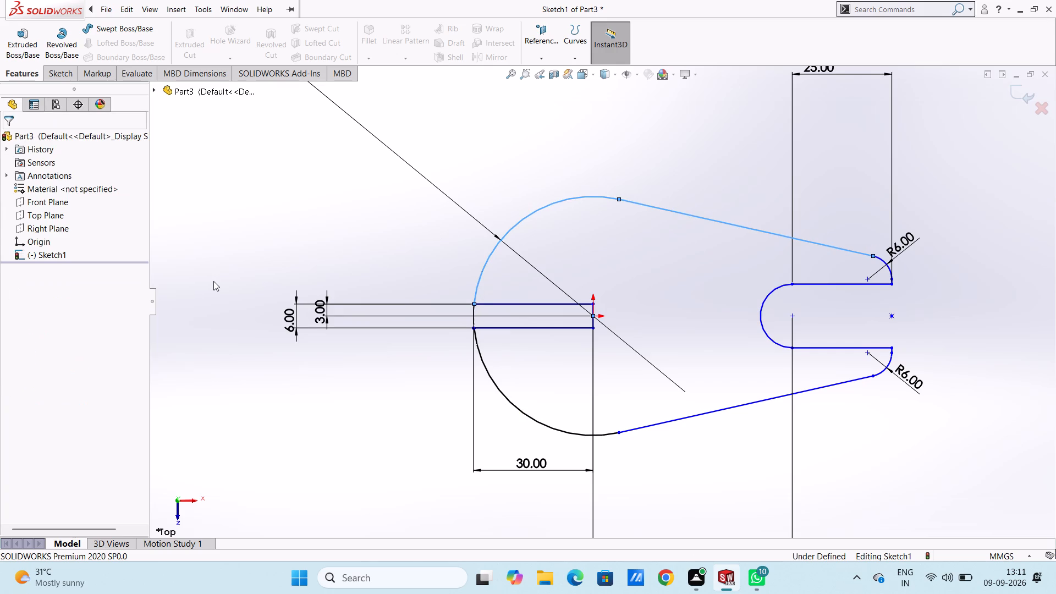
Add a tangent relation between the lower slanted line and the lower arc of the 60 mm round end.
click(642, 428)
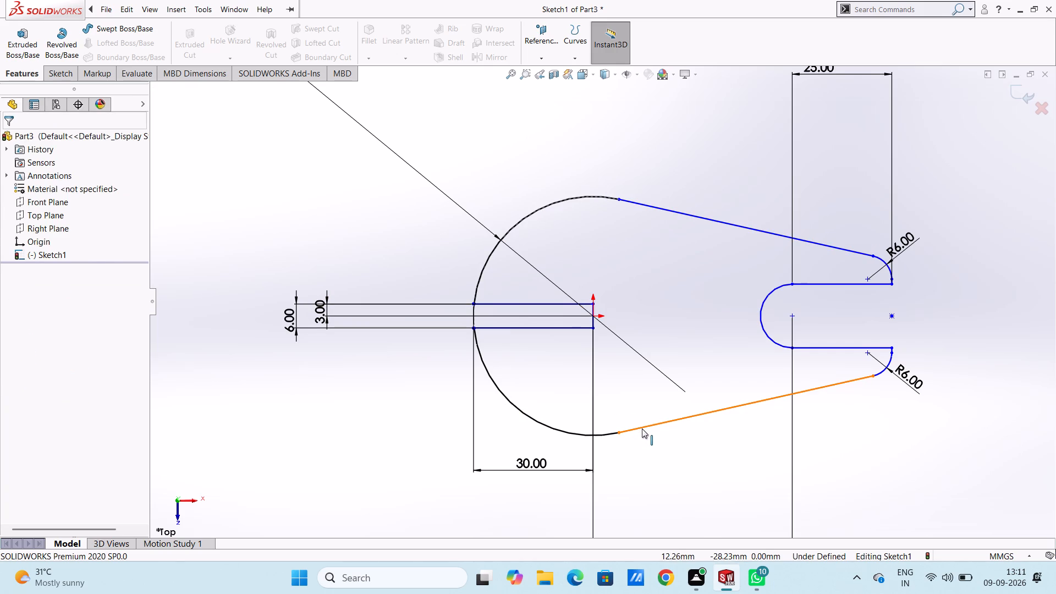
ctrl+click(610, 433)
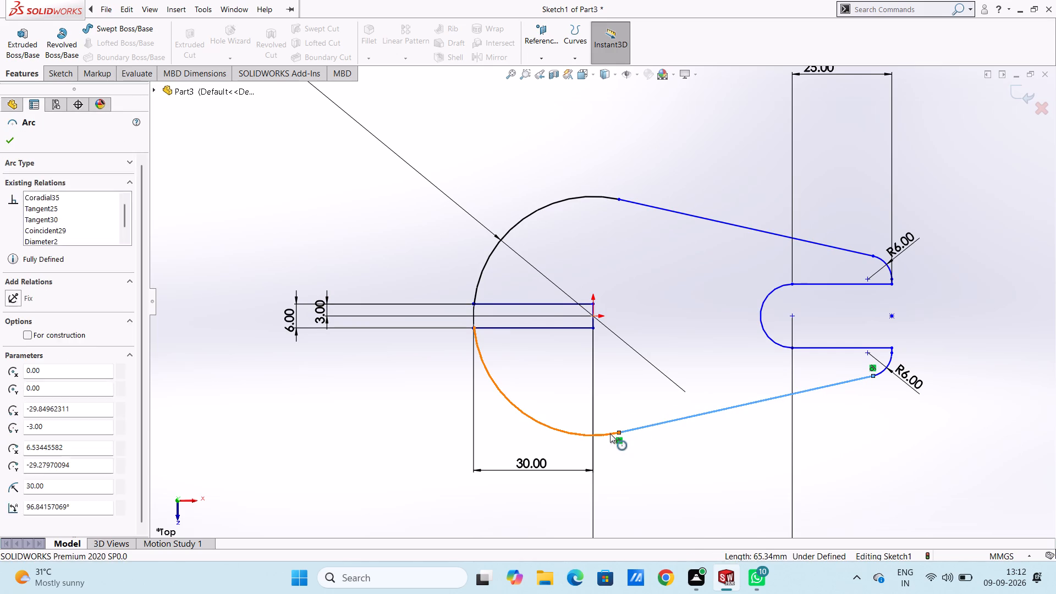
click(12, 332)
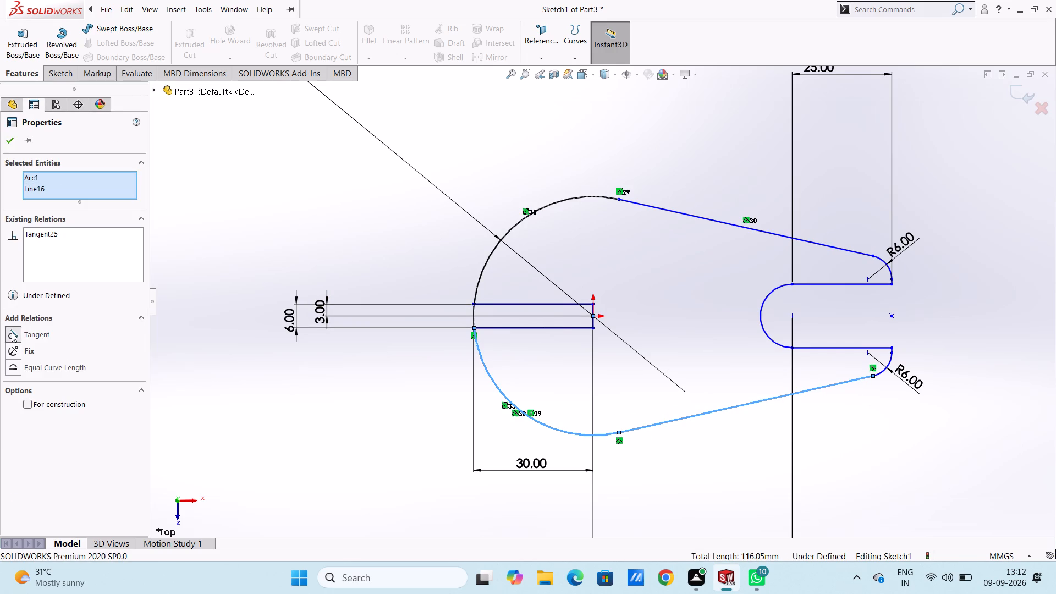
click(326, 382)
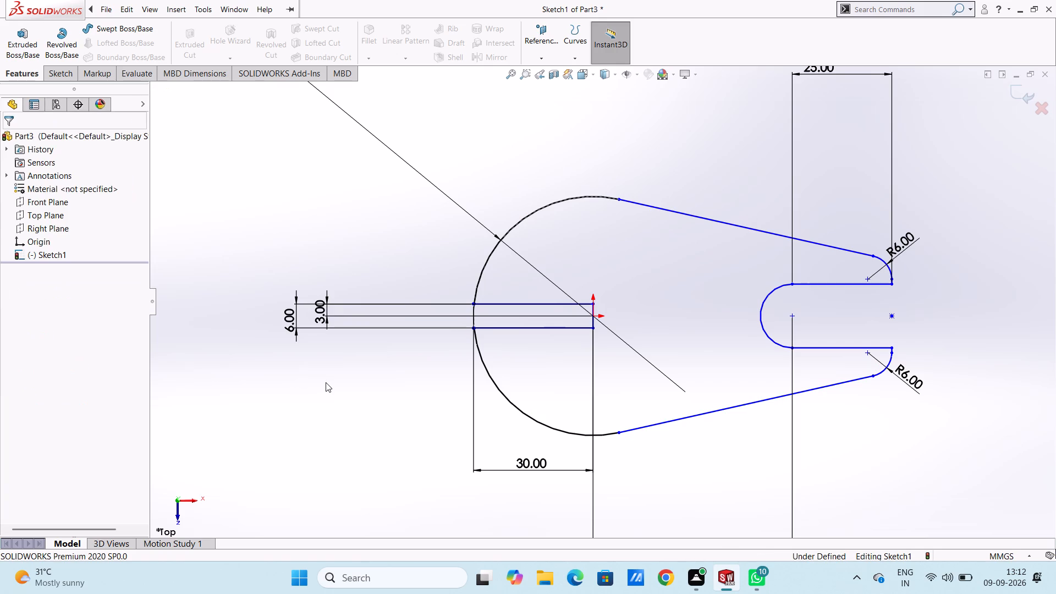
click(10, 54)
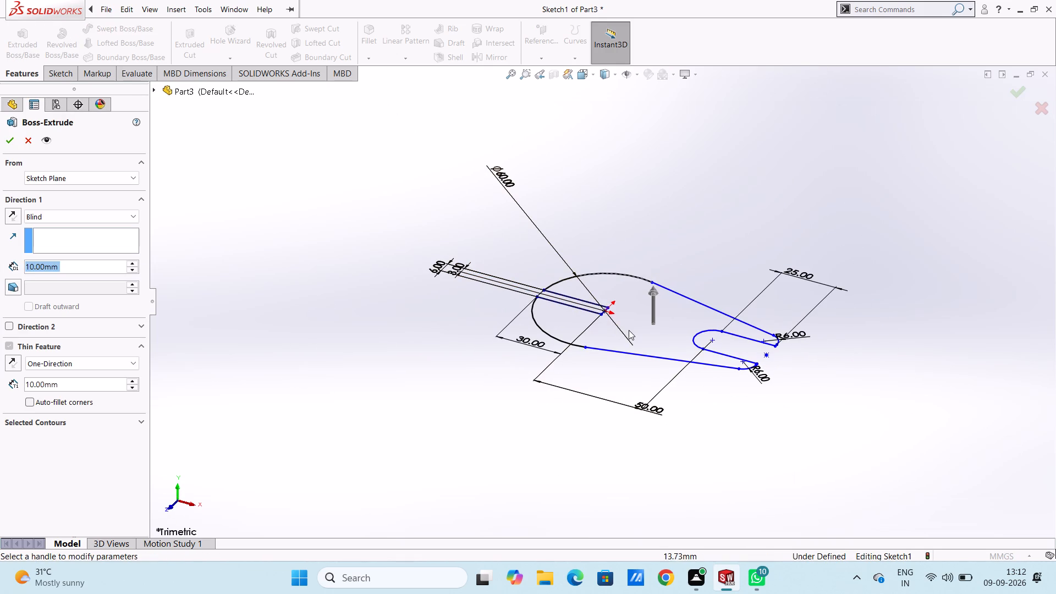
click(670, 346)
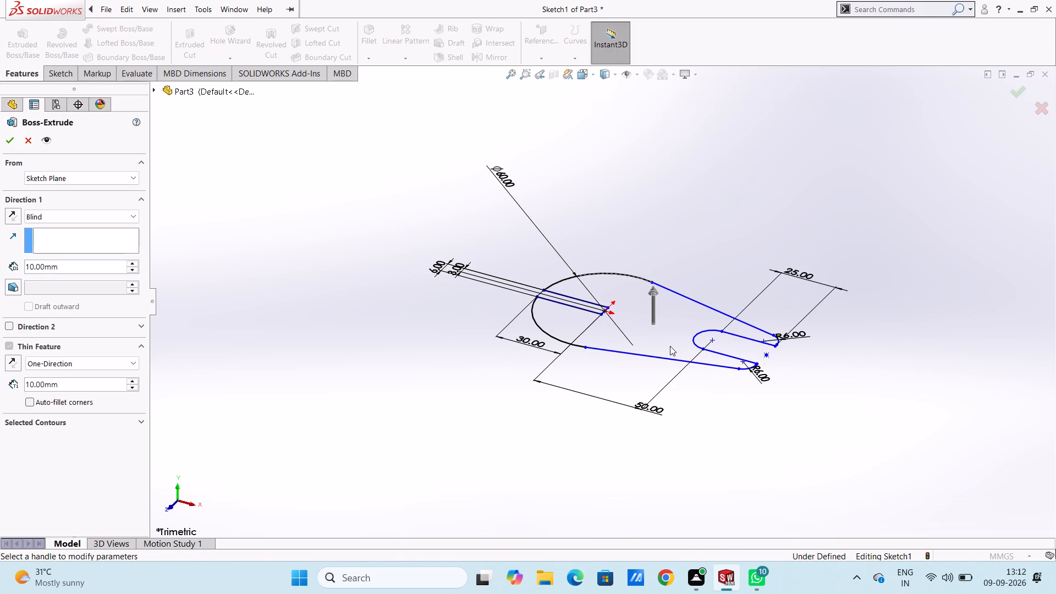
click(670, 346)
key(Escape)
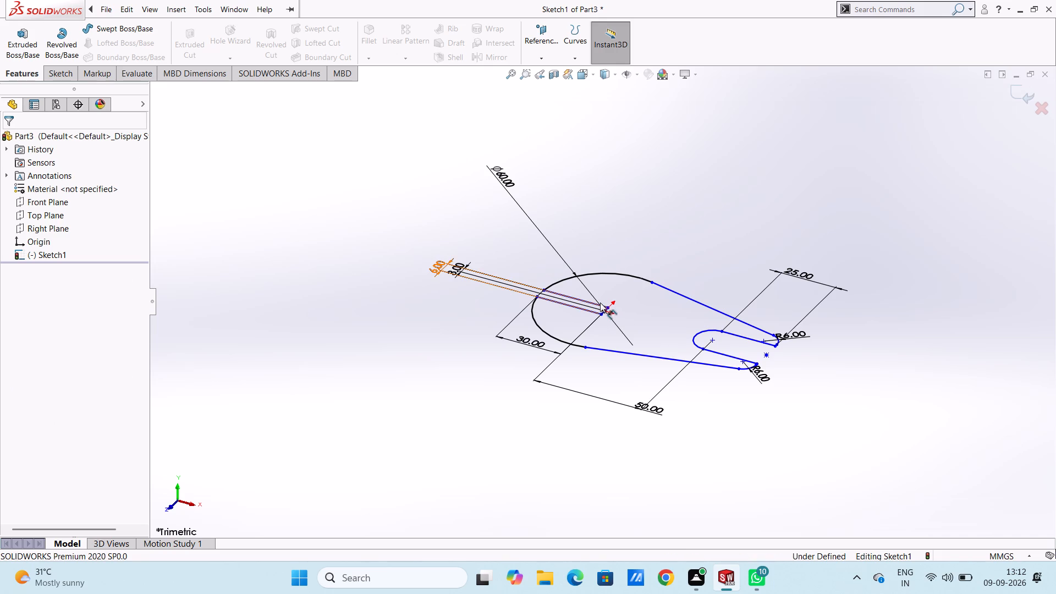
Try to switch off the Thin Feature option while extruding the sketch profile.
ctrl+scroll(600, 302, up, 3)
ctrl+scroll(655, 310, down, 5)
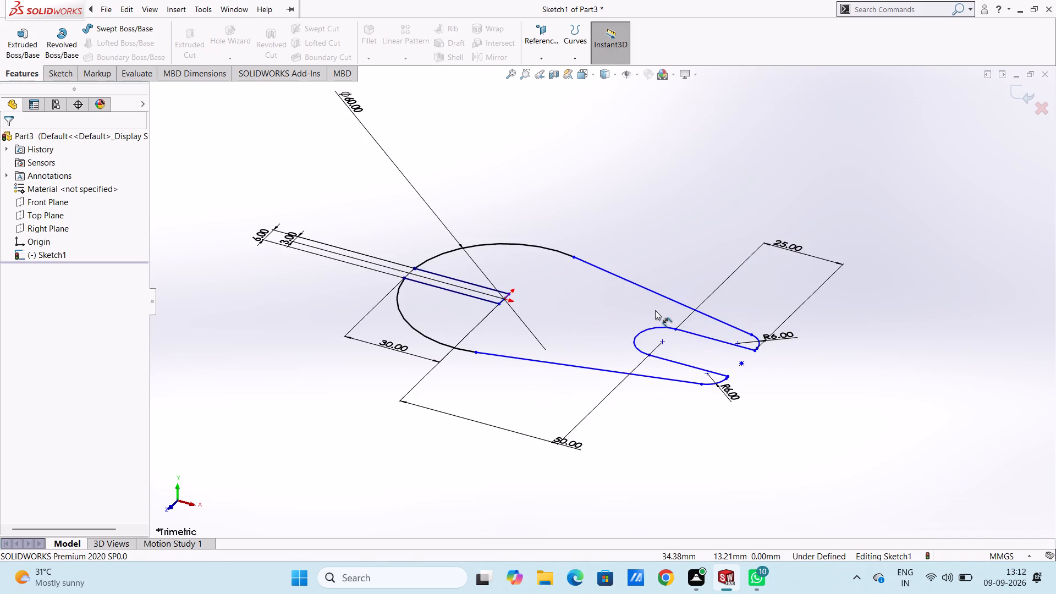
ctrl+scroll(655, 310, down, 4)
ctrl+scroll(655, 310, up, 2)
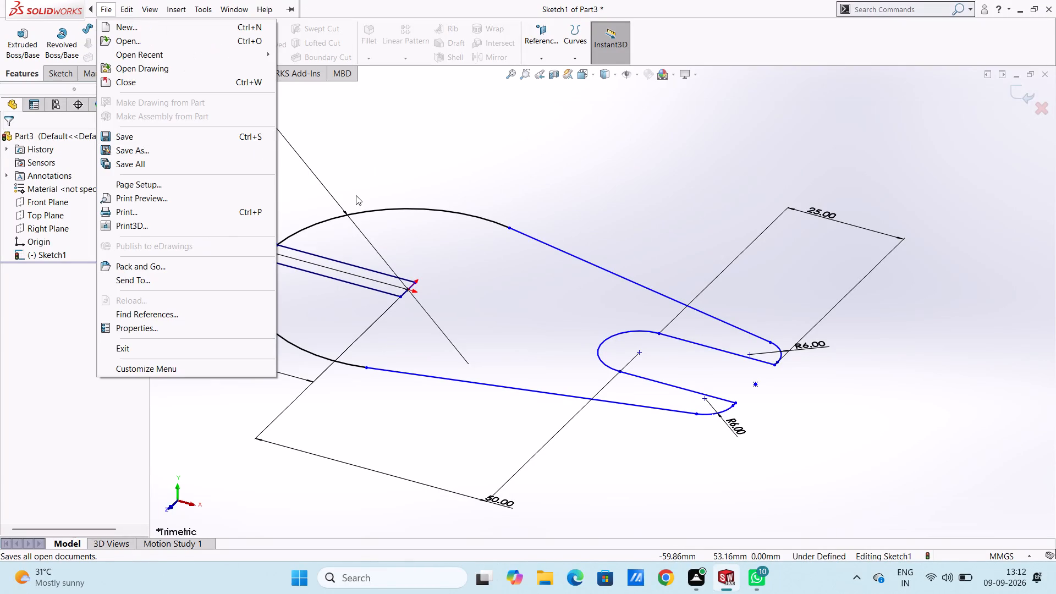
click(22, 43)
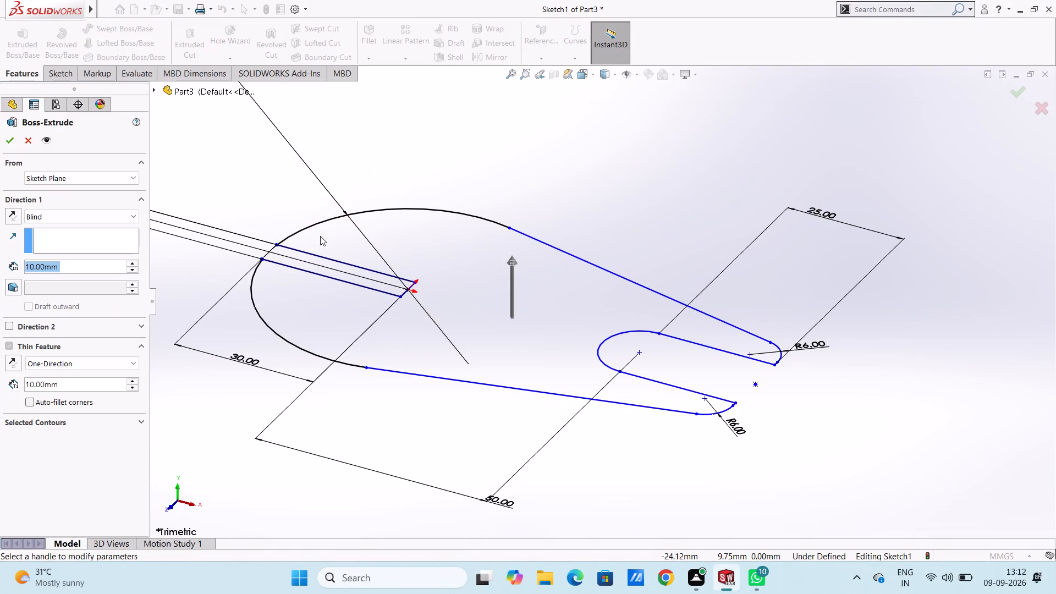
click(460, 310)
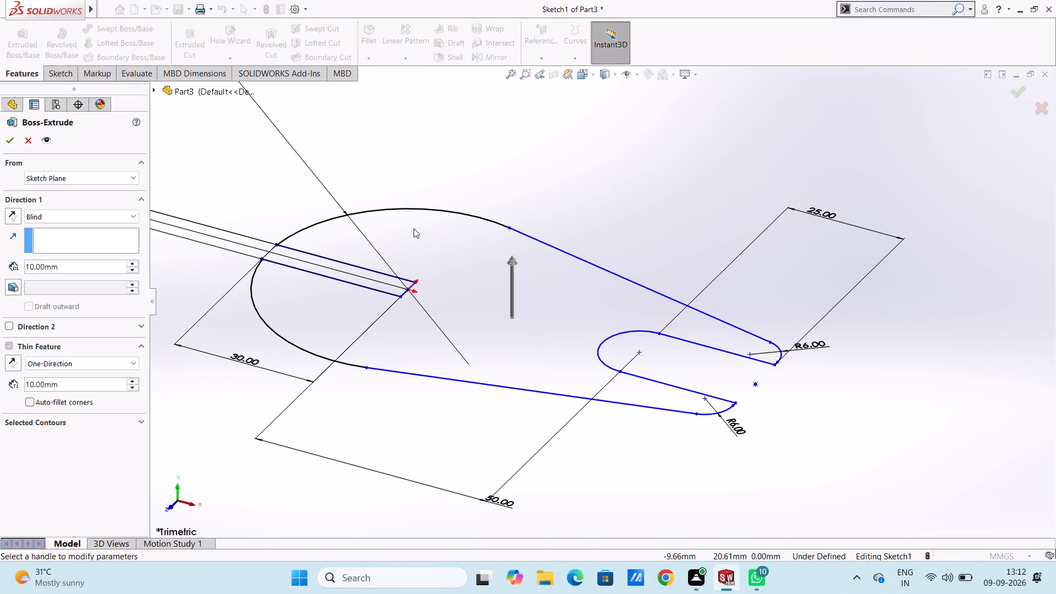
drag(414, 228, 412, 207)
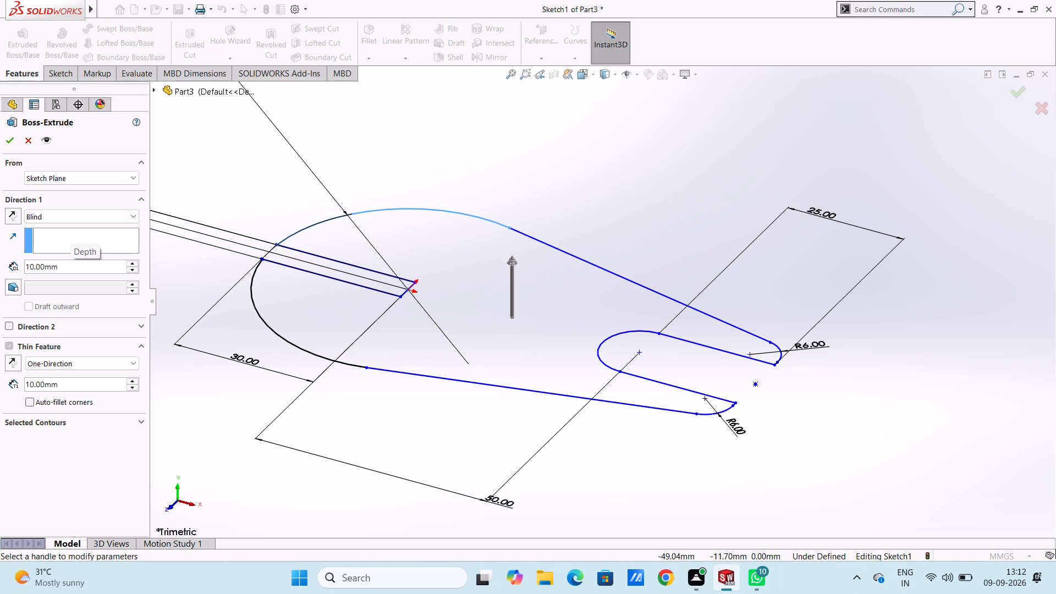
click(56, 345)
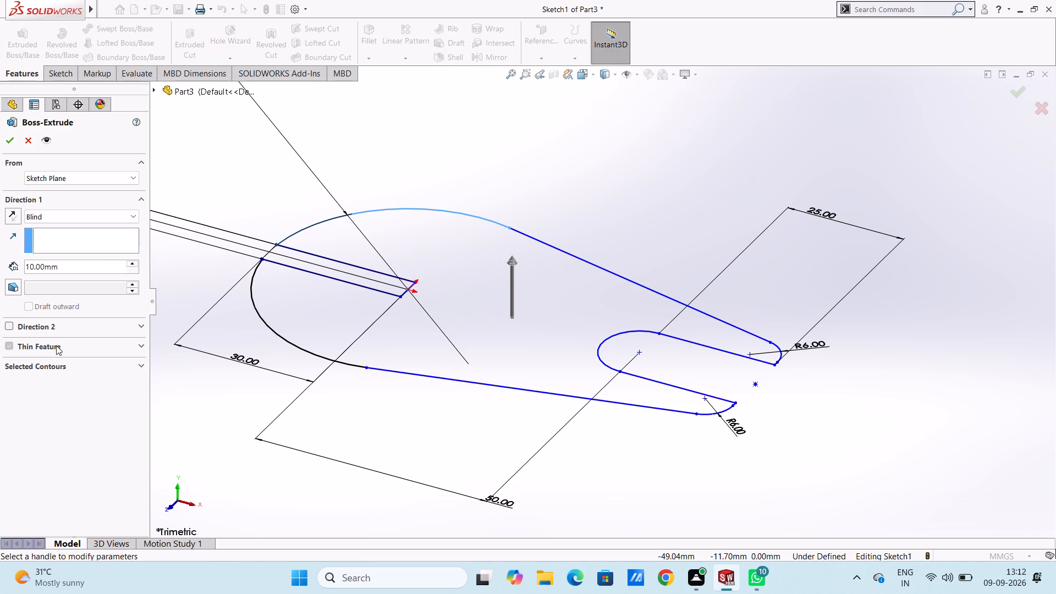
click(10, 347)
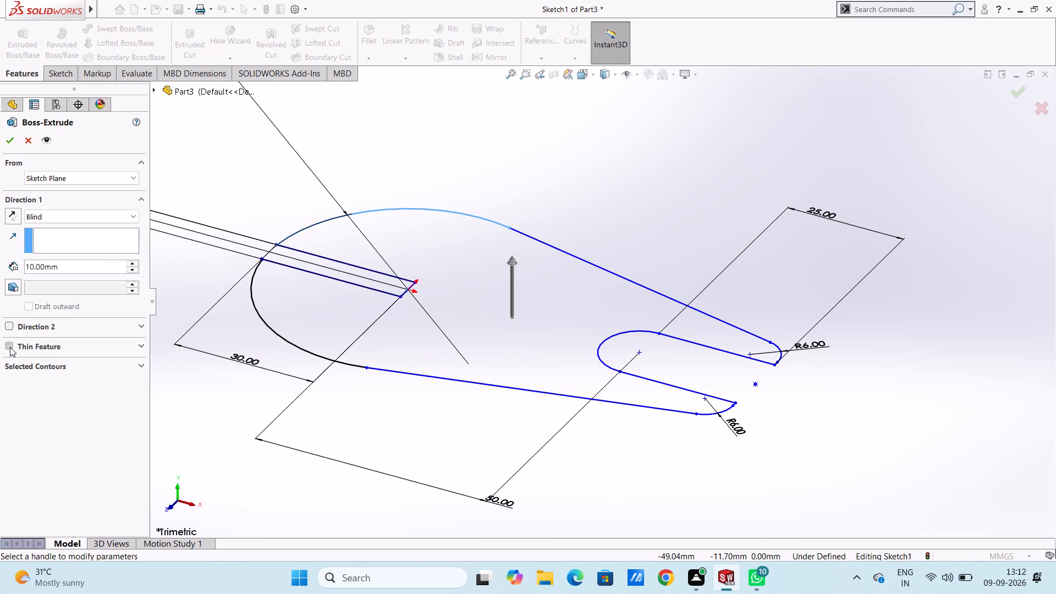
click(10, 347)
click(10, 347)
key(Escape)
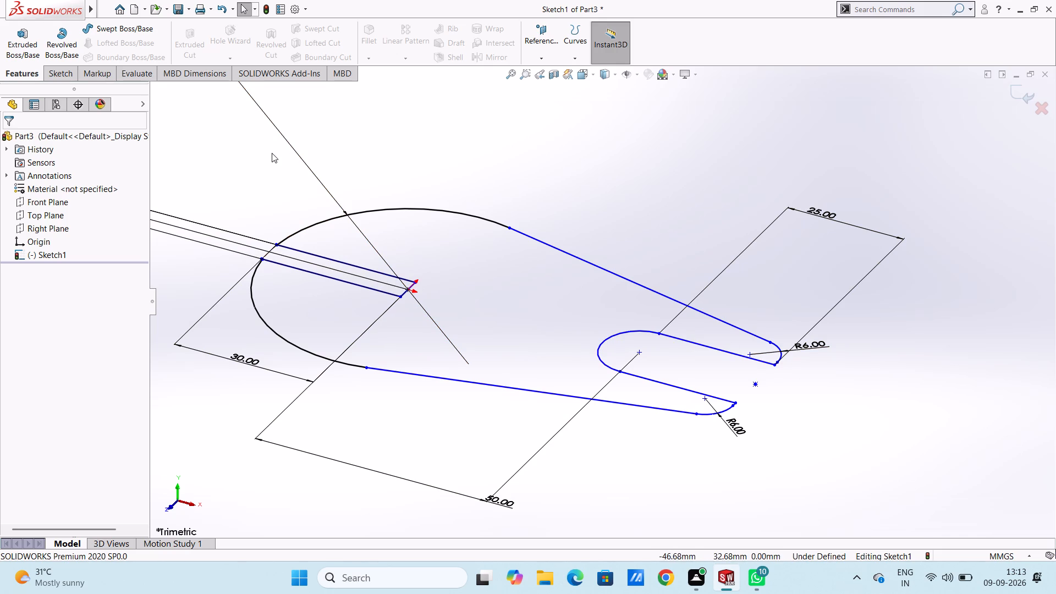
Try to extrude the sketch blind to 10 mm as a one-direction thin feature with 10 mm wall thickness.
click(33, 46)
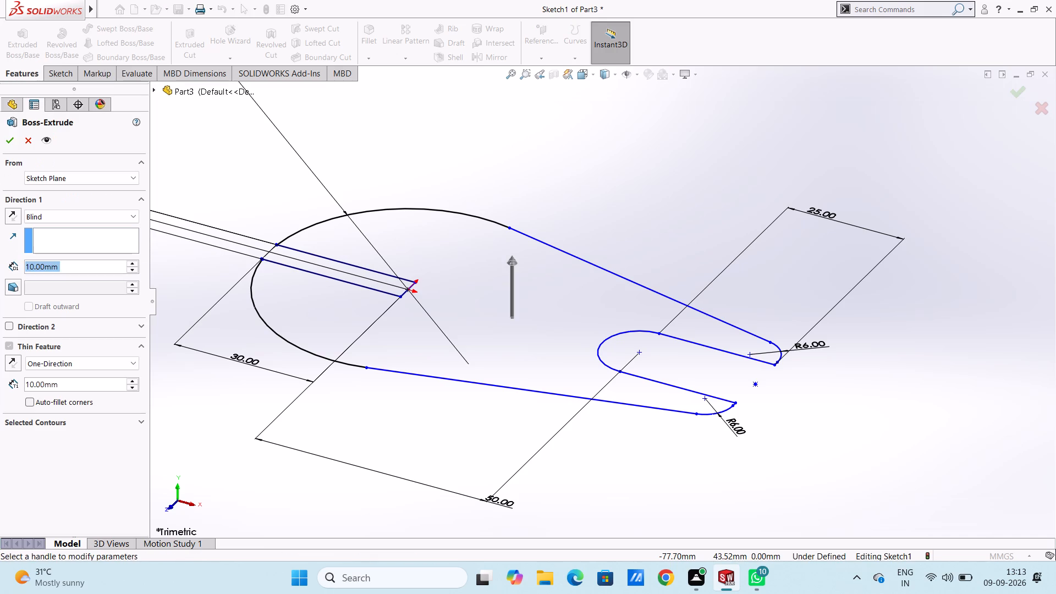
click(8, 216)
click(8, 216)
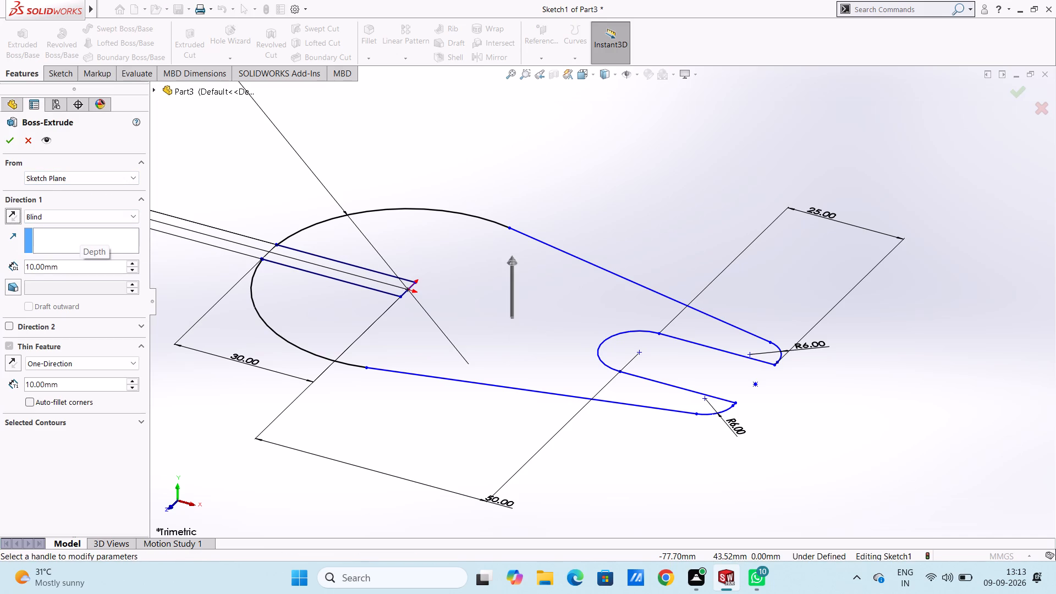
click(9, 136)
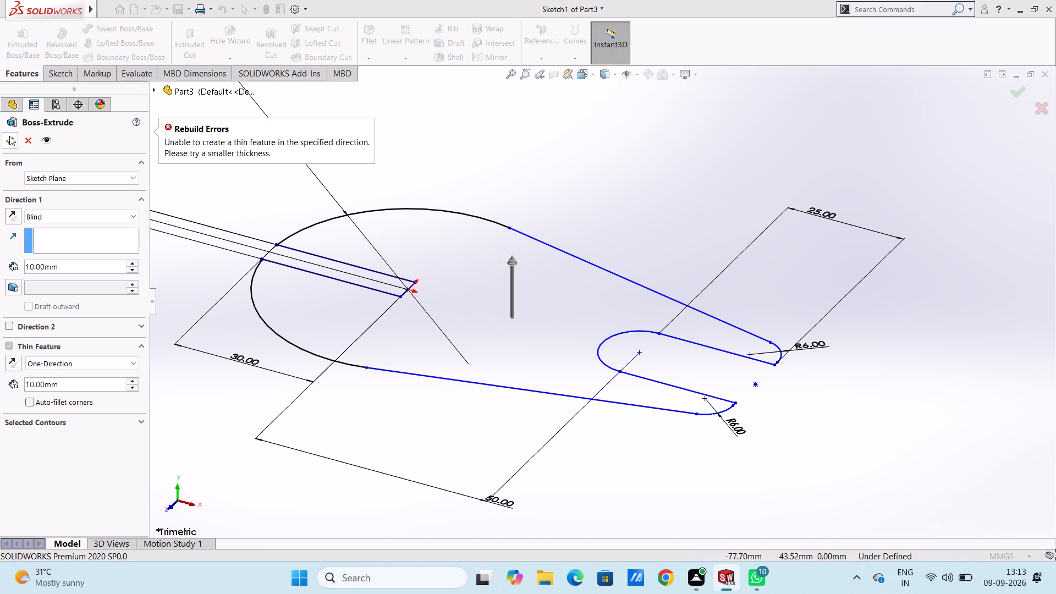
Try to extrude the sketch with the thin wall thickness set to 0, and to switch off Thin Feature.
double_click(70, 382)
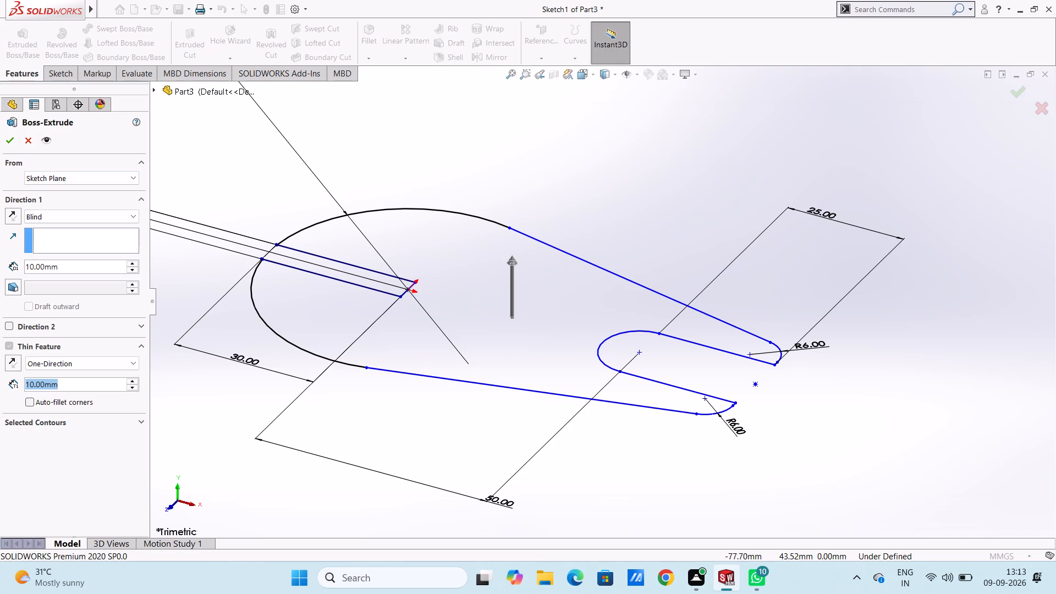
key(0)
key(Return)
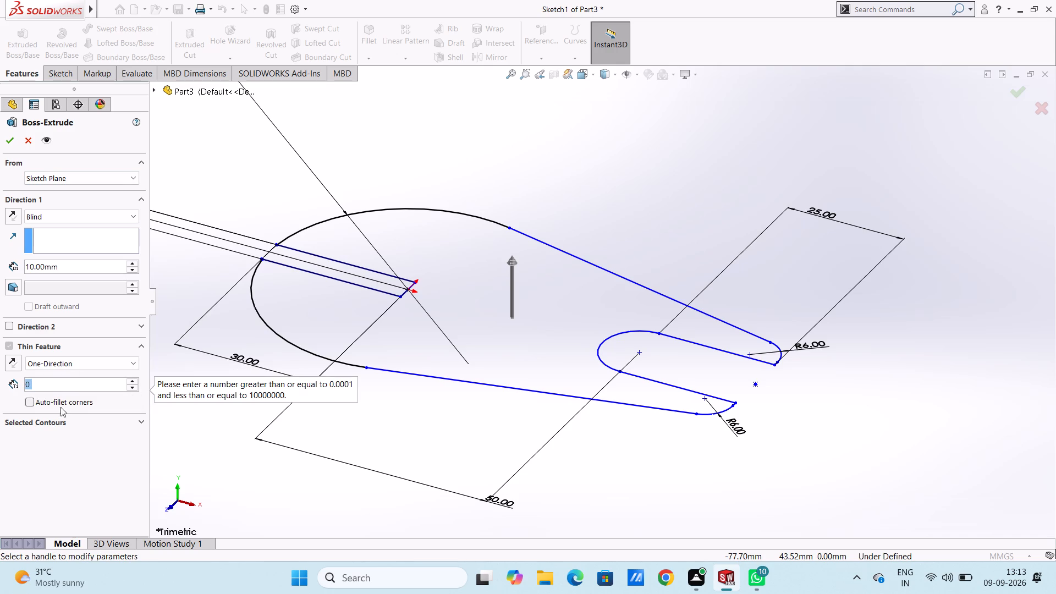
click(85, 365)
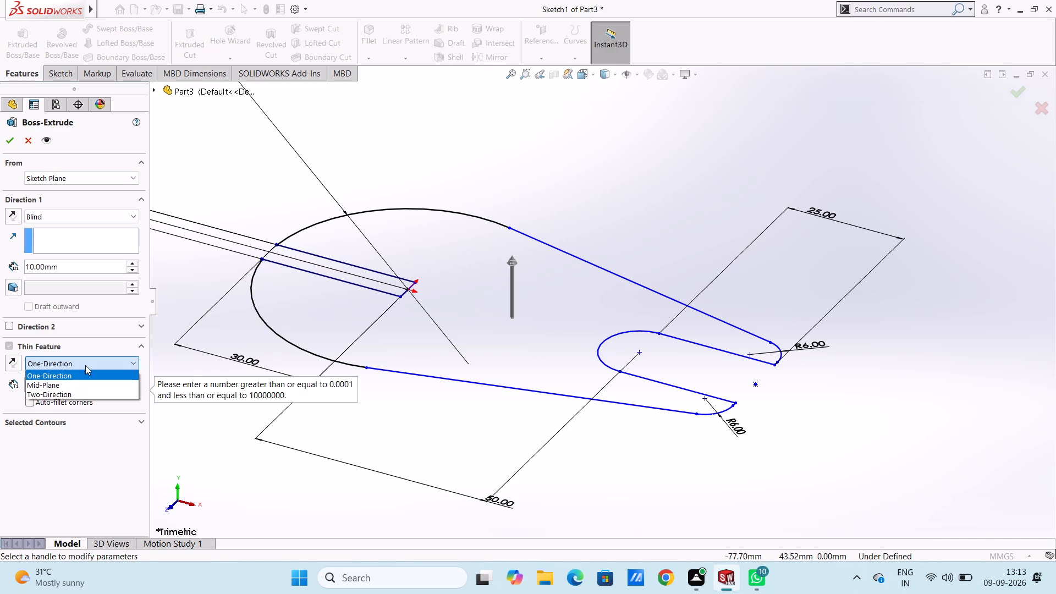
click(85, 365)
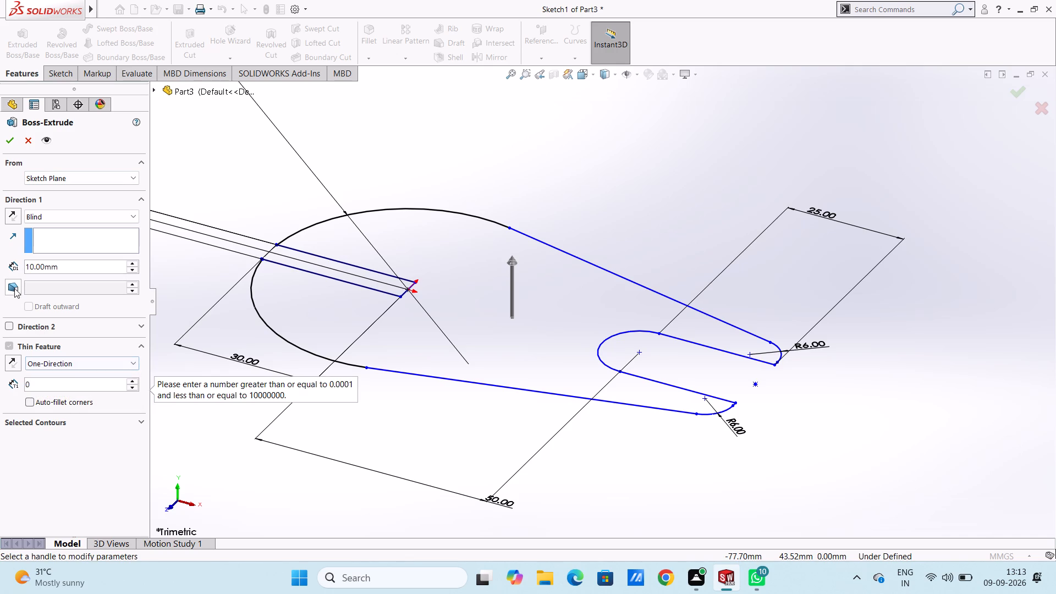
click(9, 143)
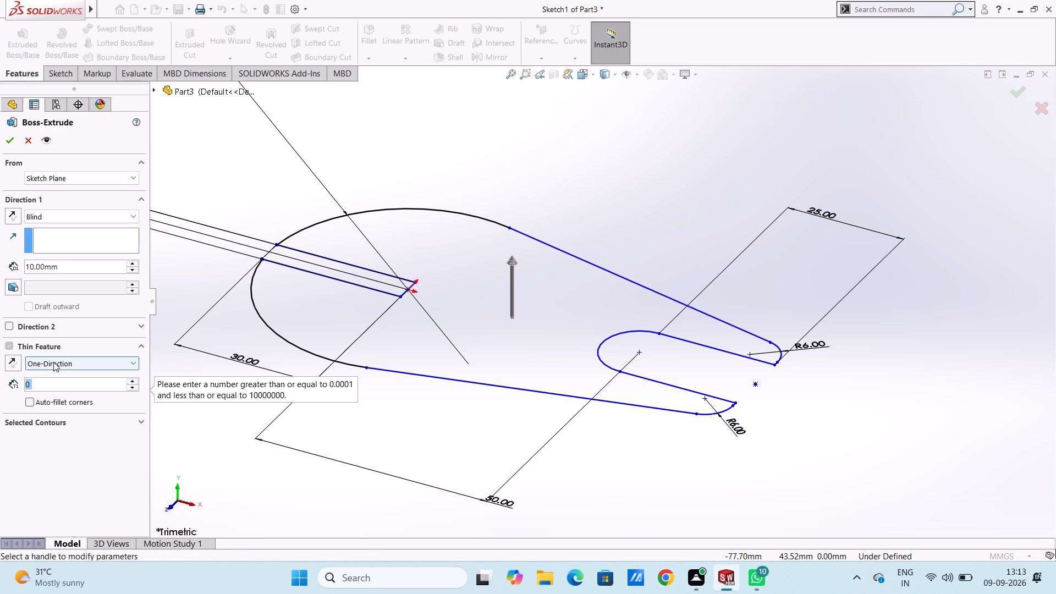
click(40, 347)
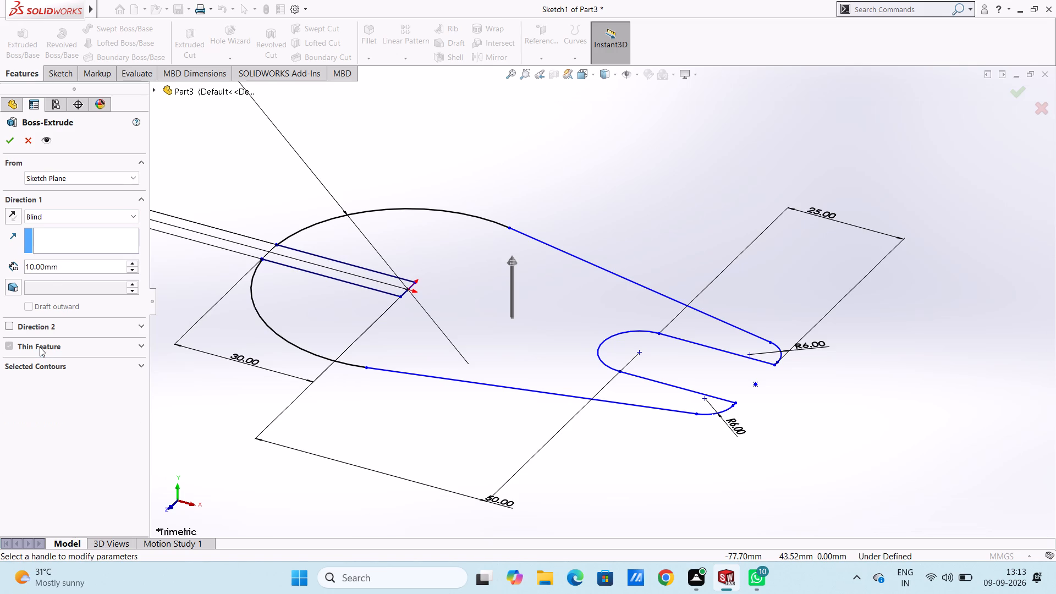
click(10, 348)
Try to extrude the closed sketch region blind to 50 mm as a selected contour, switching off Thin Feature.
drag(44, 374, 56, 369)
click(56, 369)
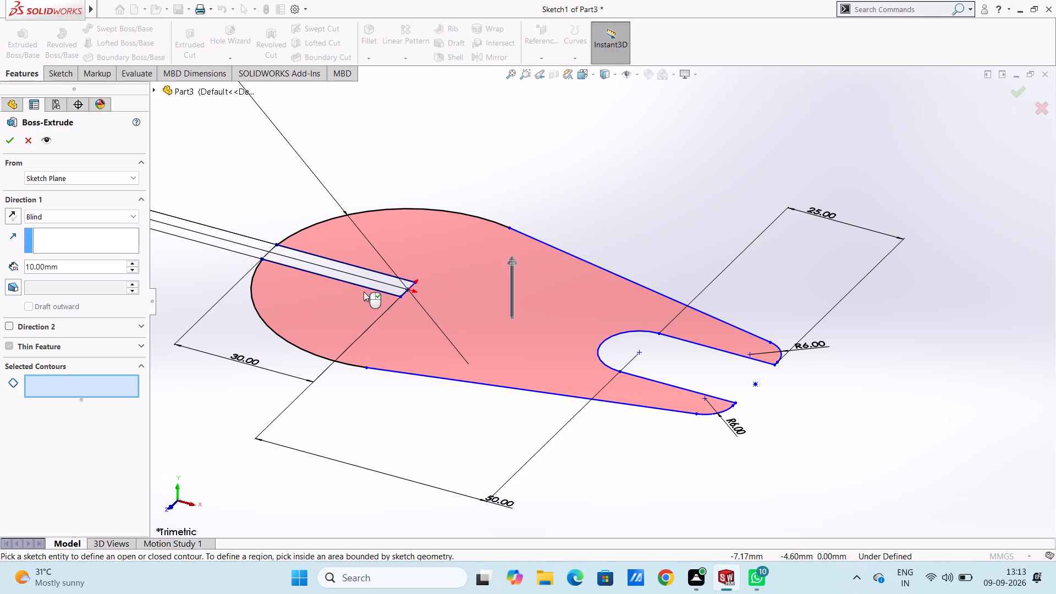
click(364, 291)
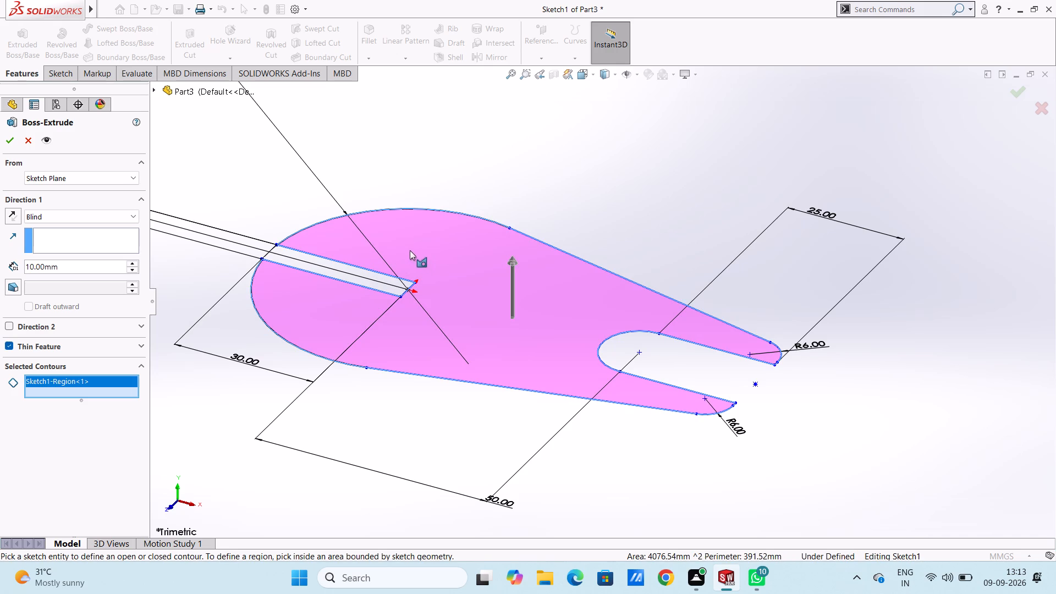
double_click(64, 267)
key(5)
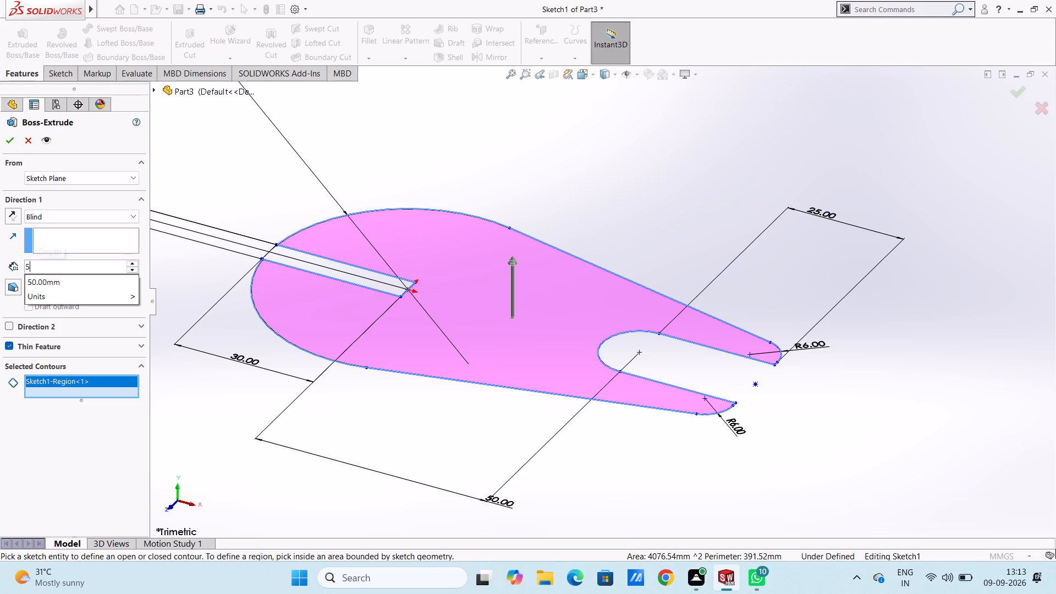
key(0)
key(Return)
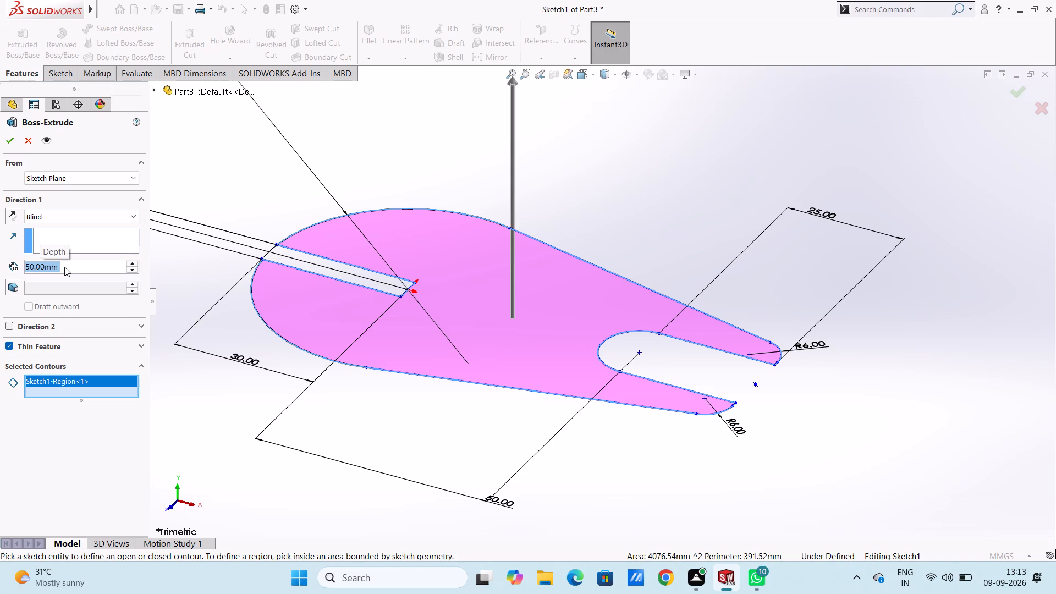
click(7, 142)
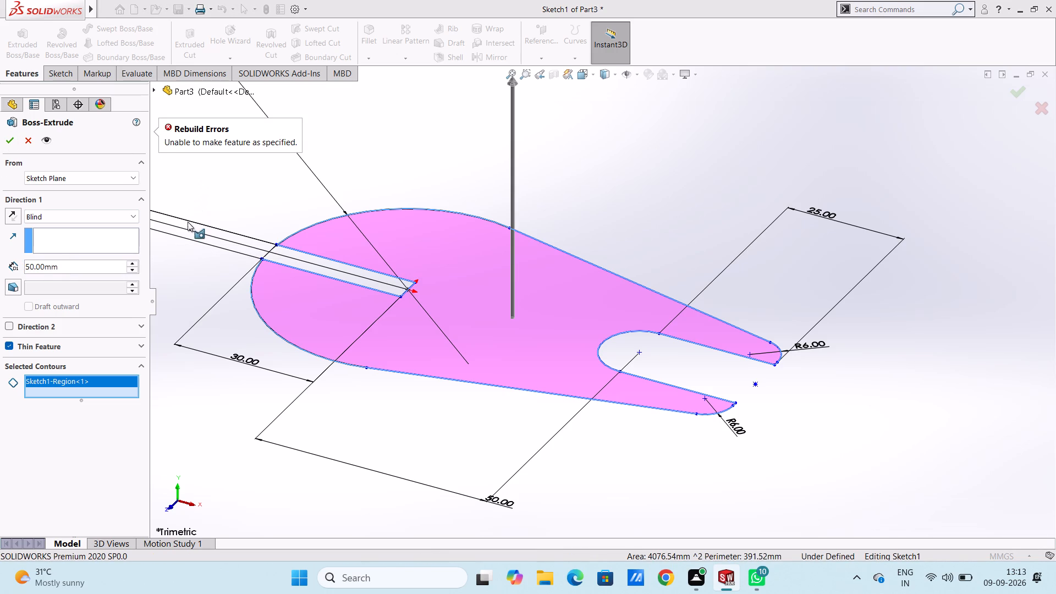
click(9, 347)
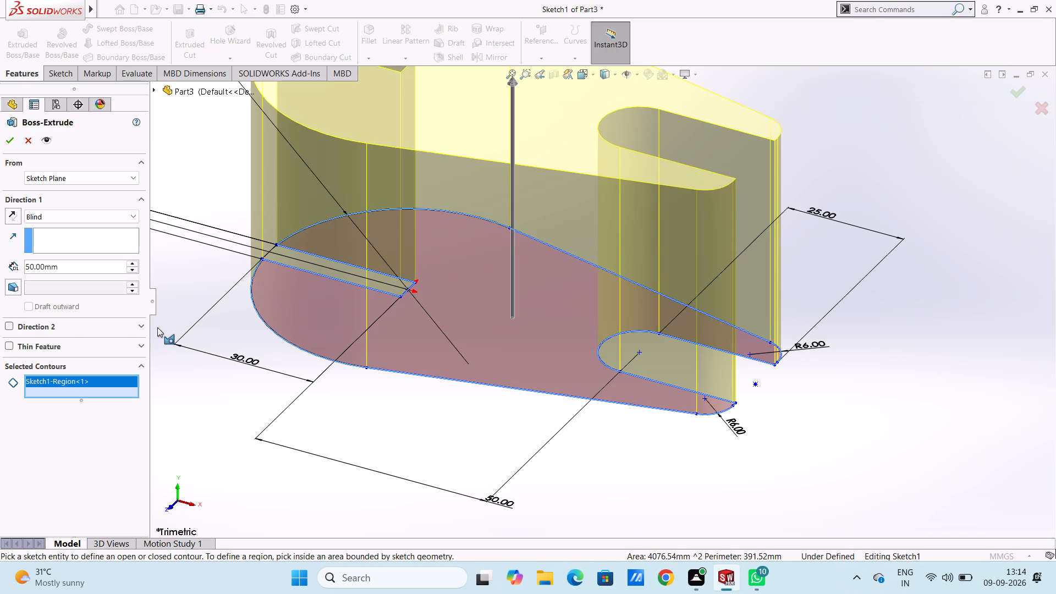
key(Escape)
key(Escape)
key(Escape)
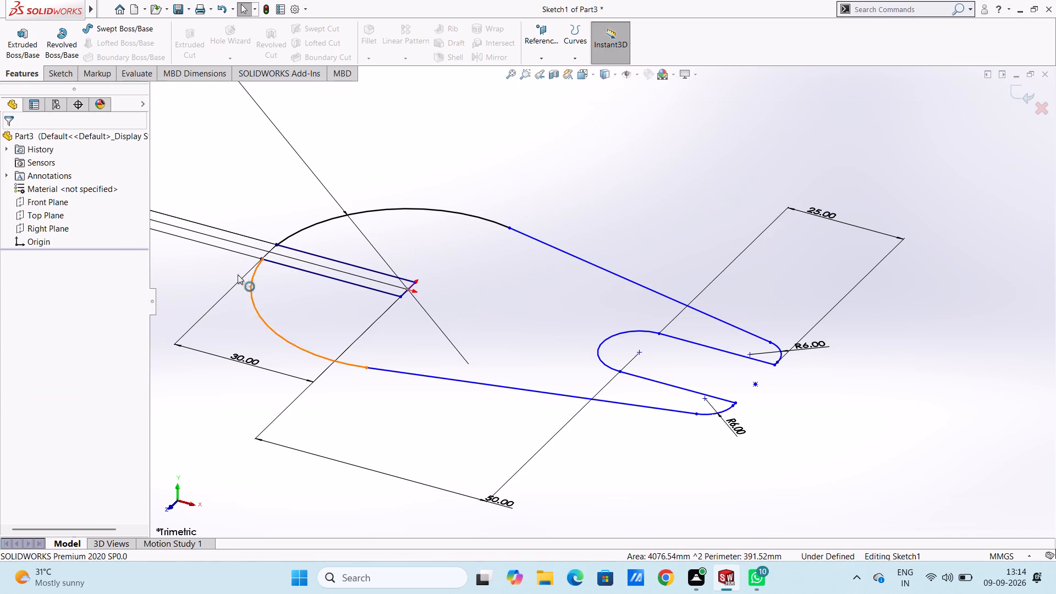
Extrude the closed sketch region blind to 12 mm as a selected contour, with Thin Feature switched off.
click(23, 45)
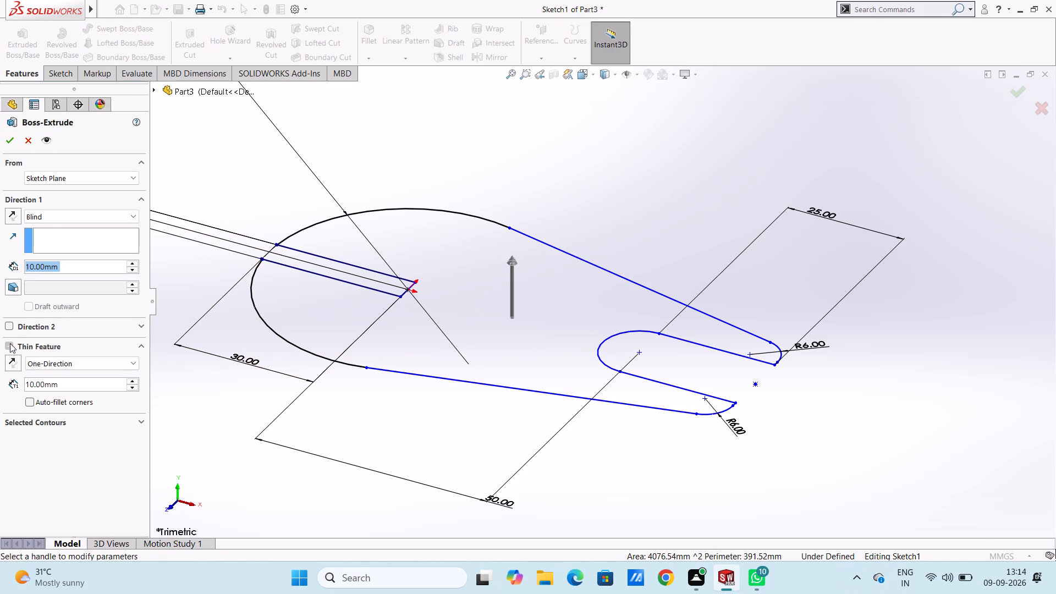
click(39, 425)
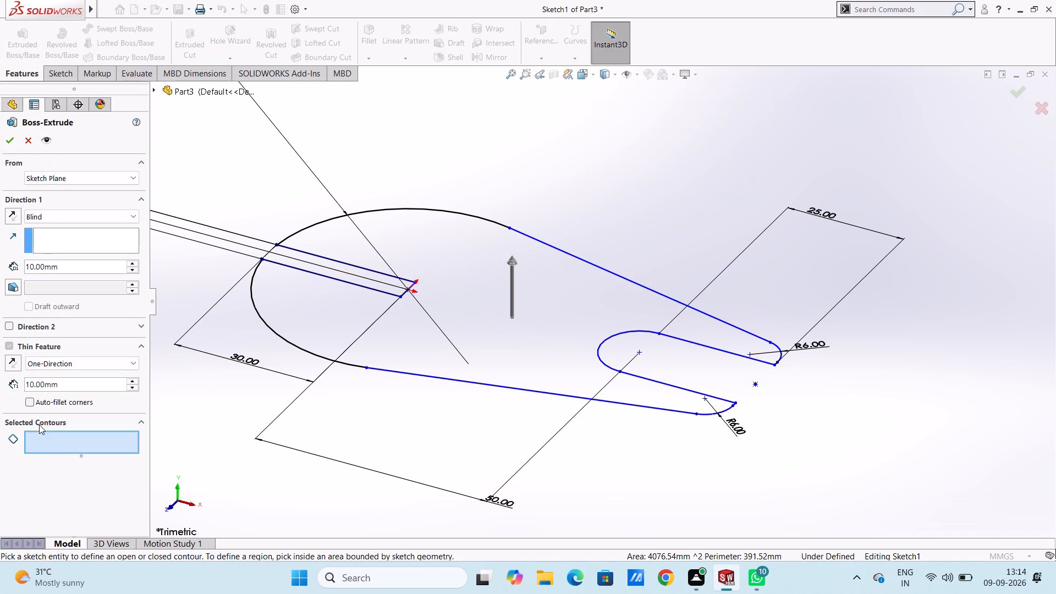
click(48, 444)
click(369, 342)
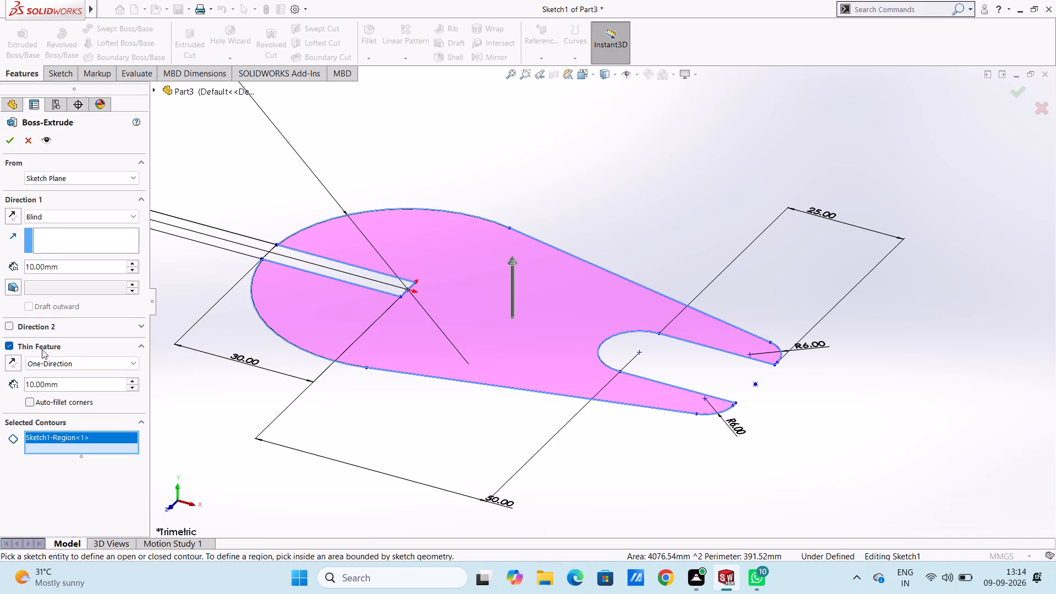
click(7, 344)
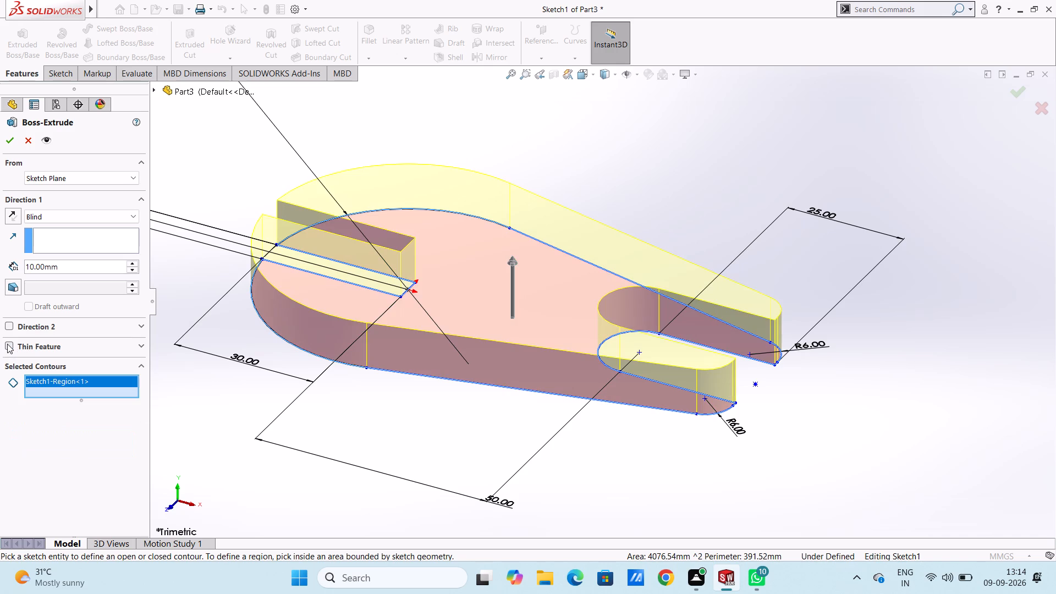
double_click(69, 272)
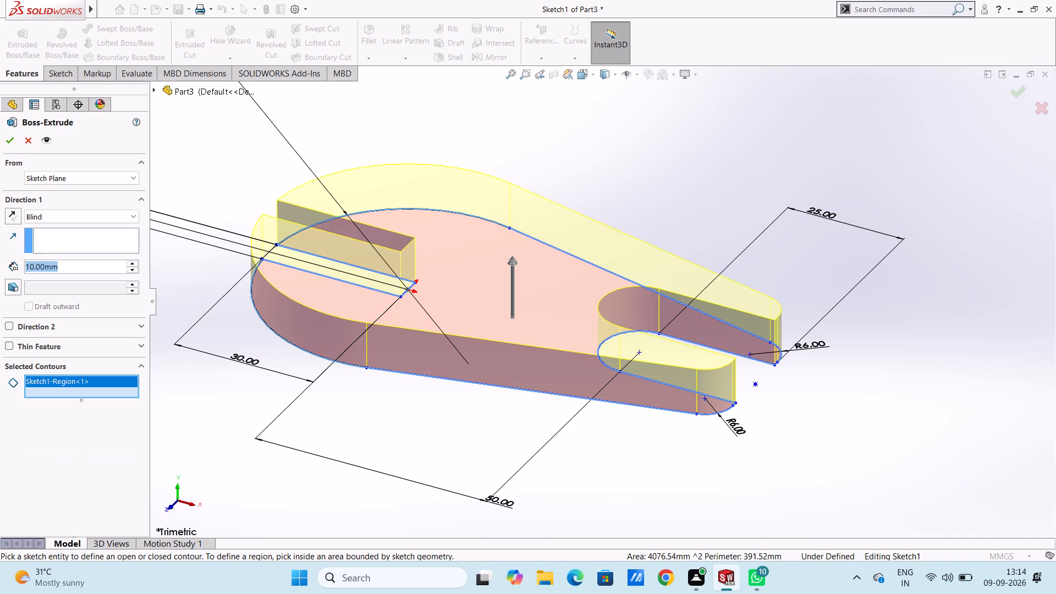
text(12)
key(Return)
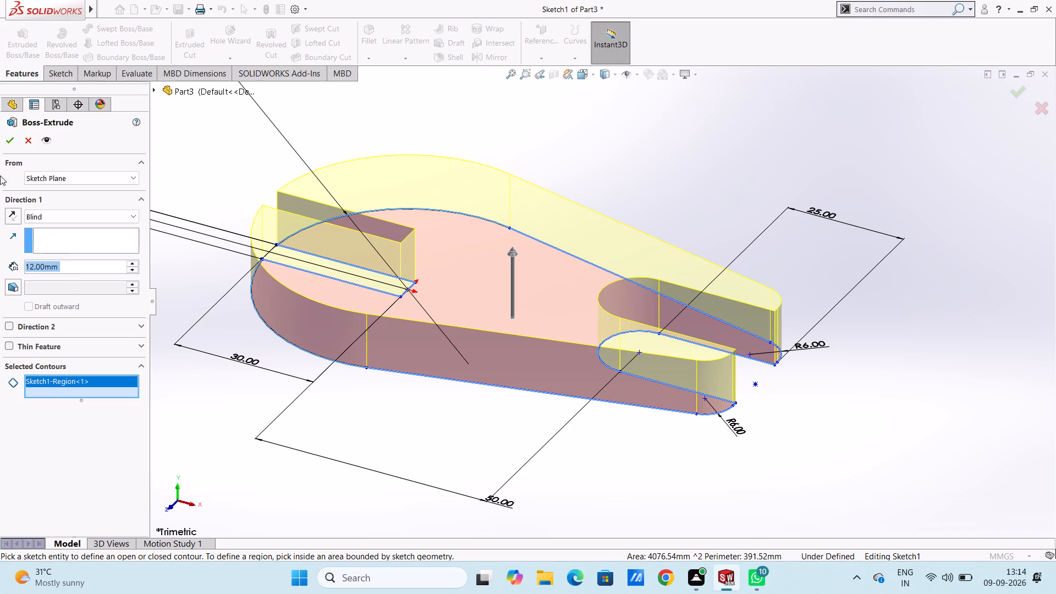
click(9, 141)
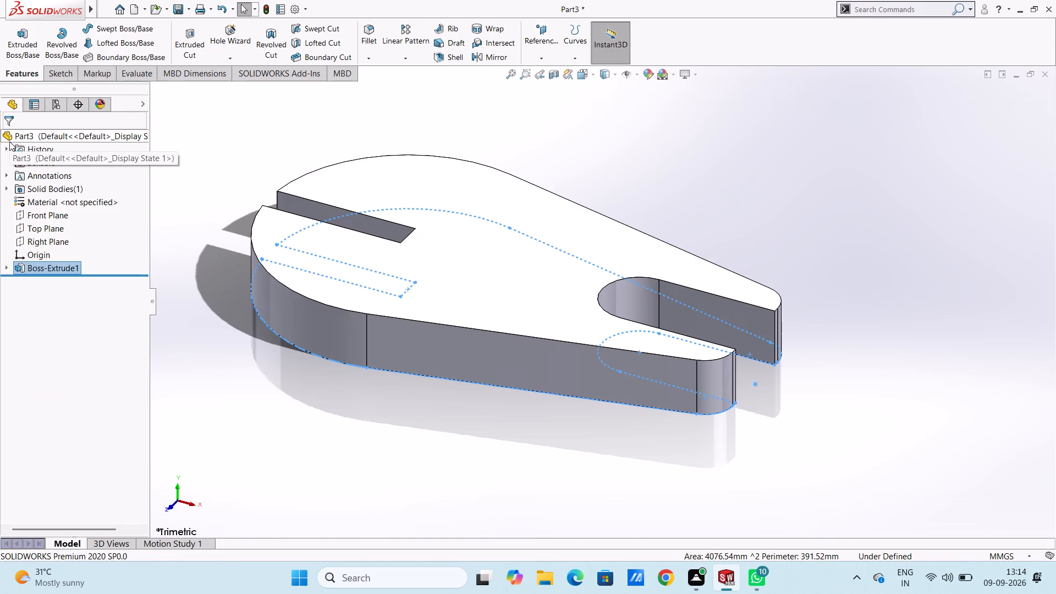
key(Escape)
key(Escape)
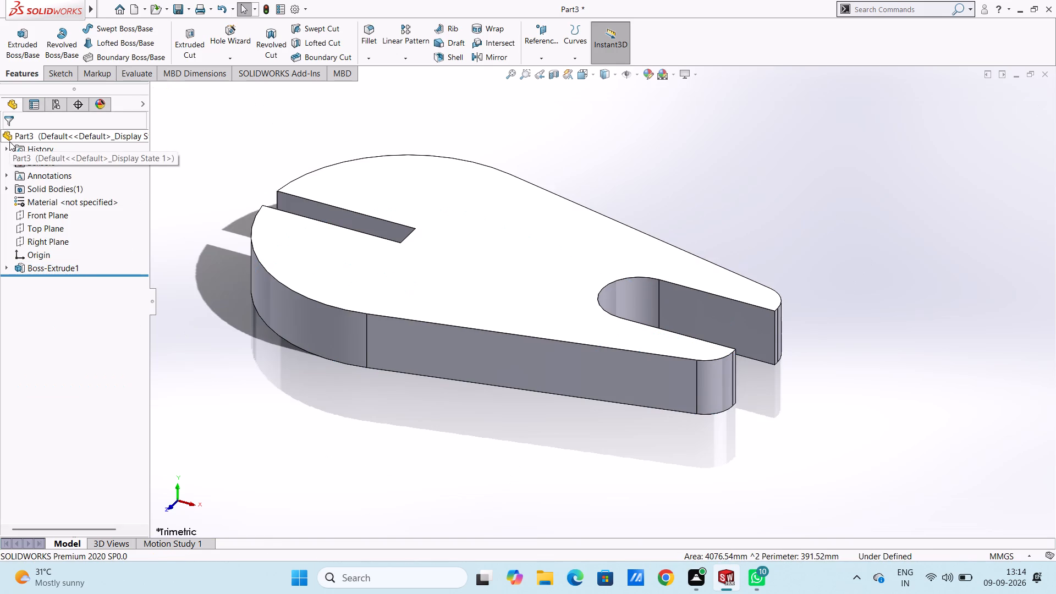
Start a sketch on the plate's top face and draw a circle of 30 mm radius centred on the origin.
key(ctrl+5)
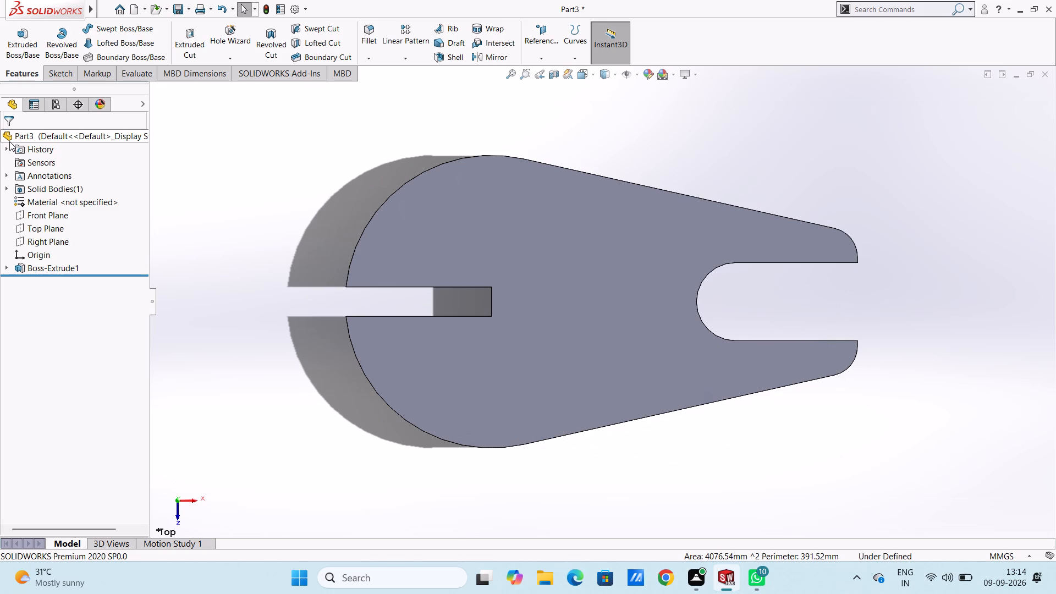
click(530, 205)
click(577, 170)
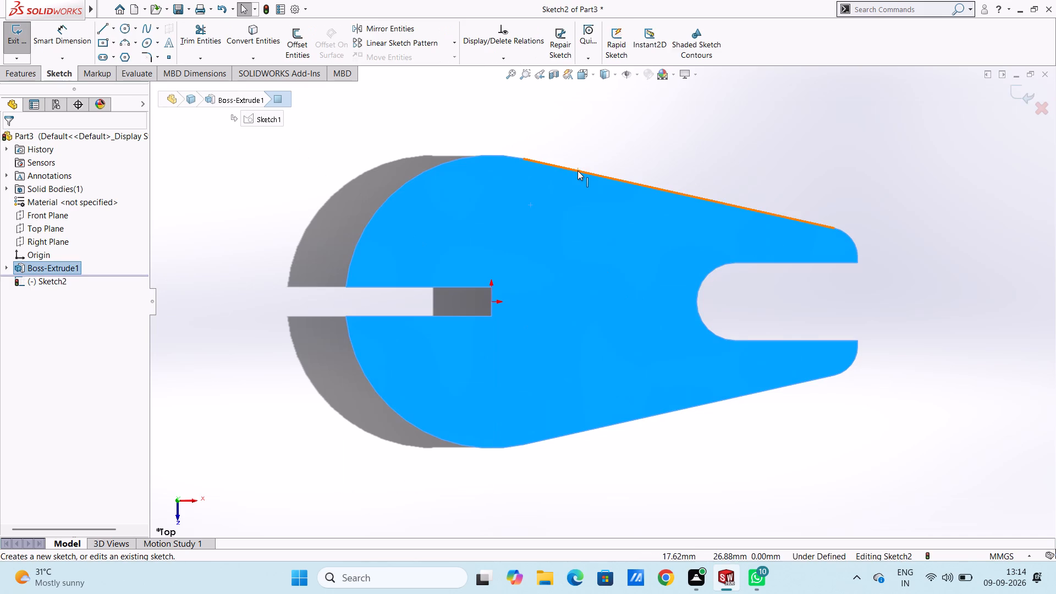
click(454, 150)
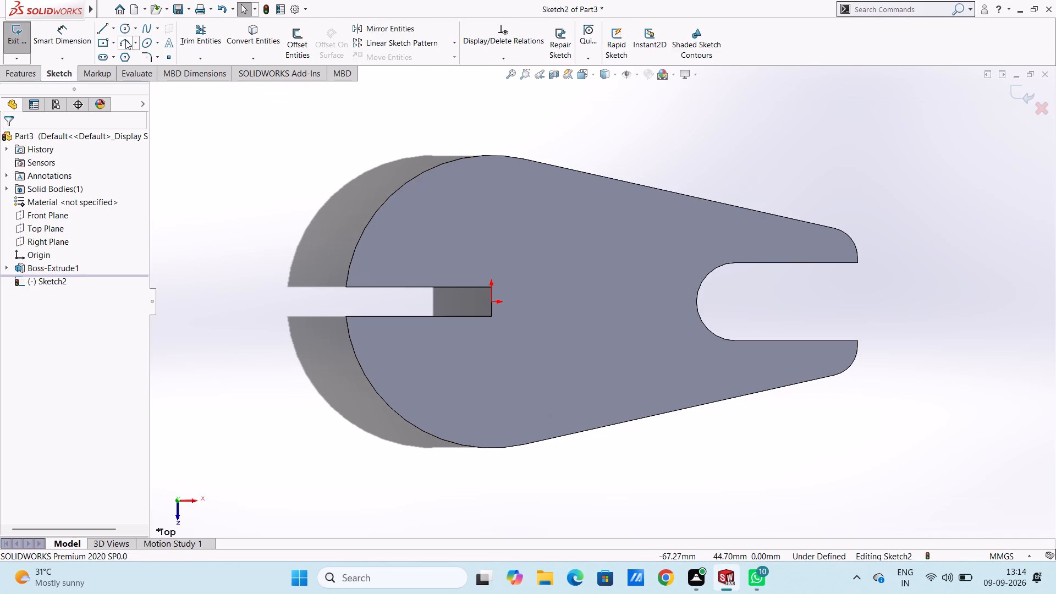
click(123, 28)
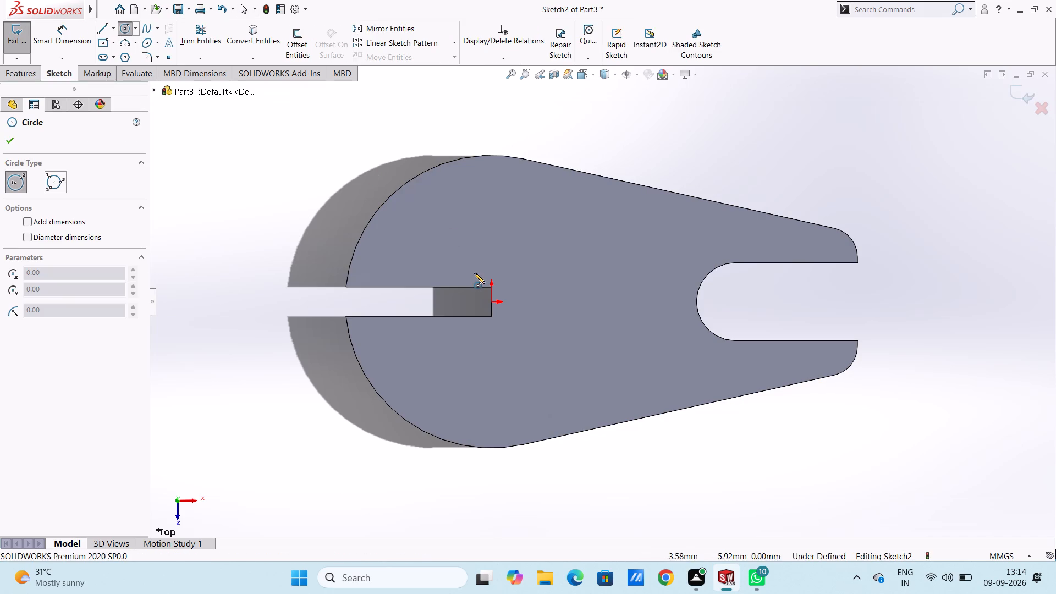
click(491, 302)
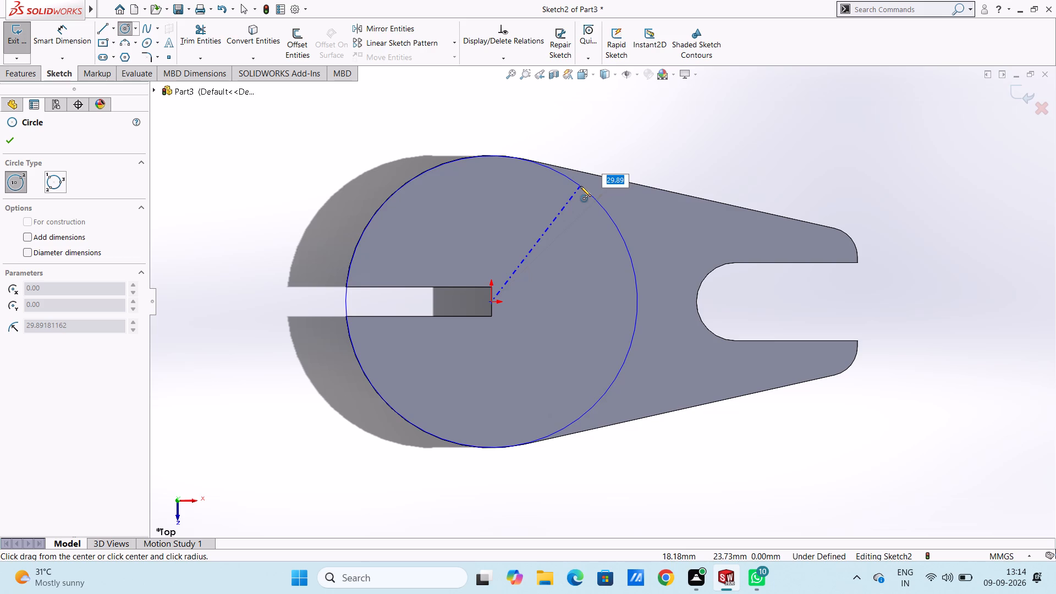
text(30)
key(Return)
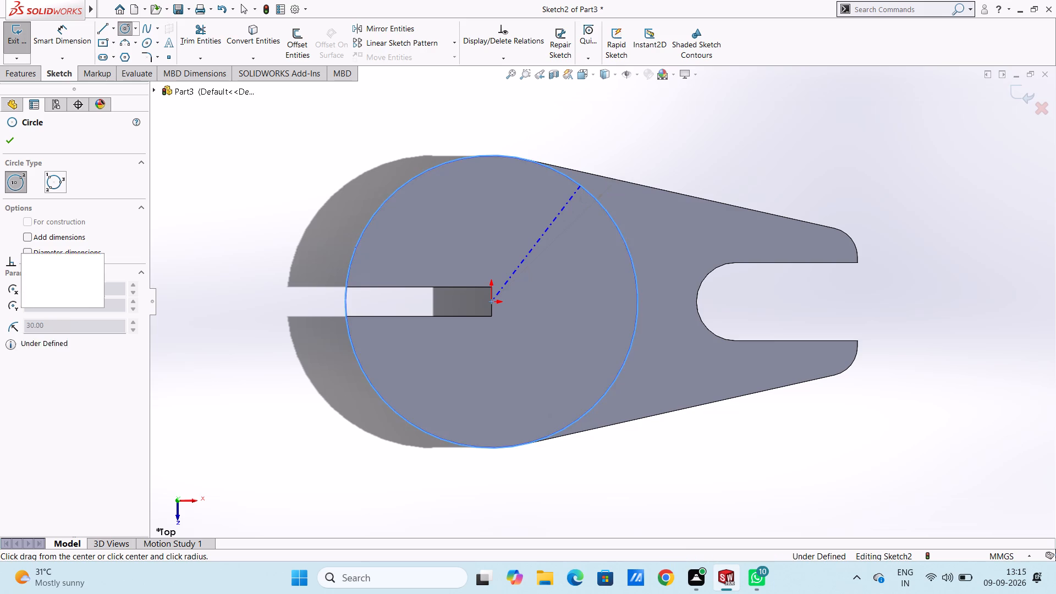
key(Escape)
key(Escape)
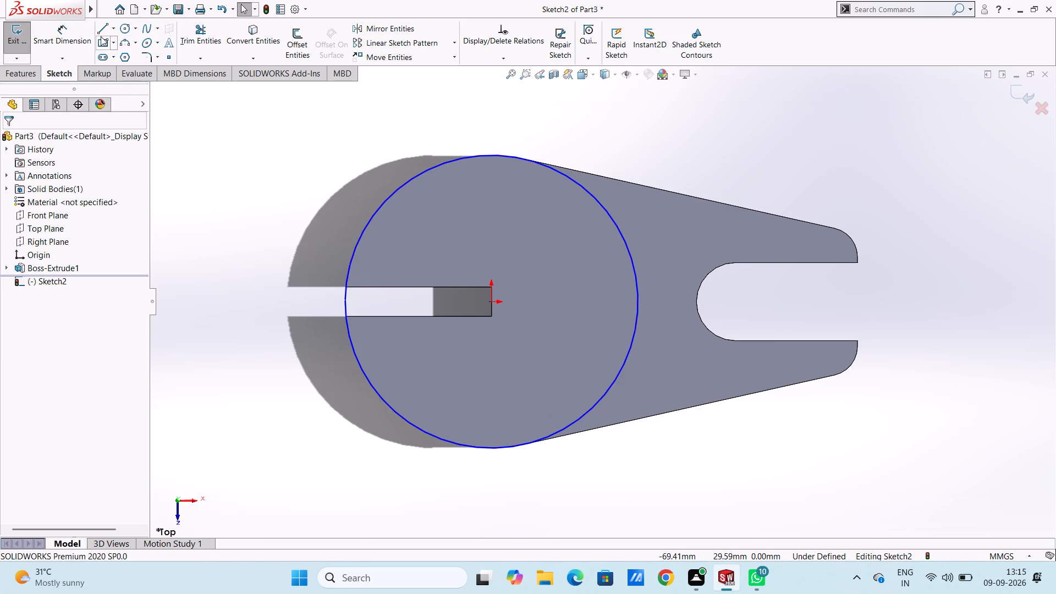
Draw a concentric circle of 19 mm radius centred on the origin, inside the 30 mm radius circle.
click(122, 27)
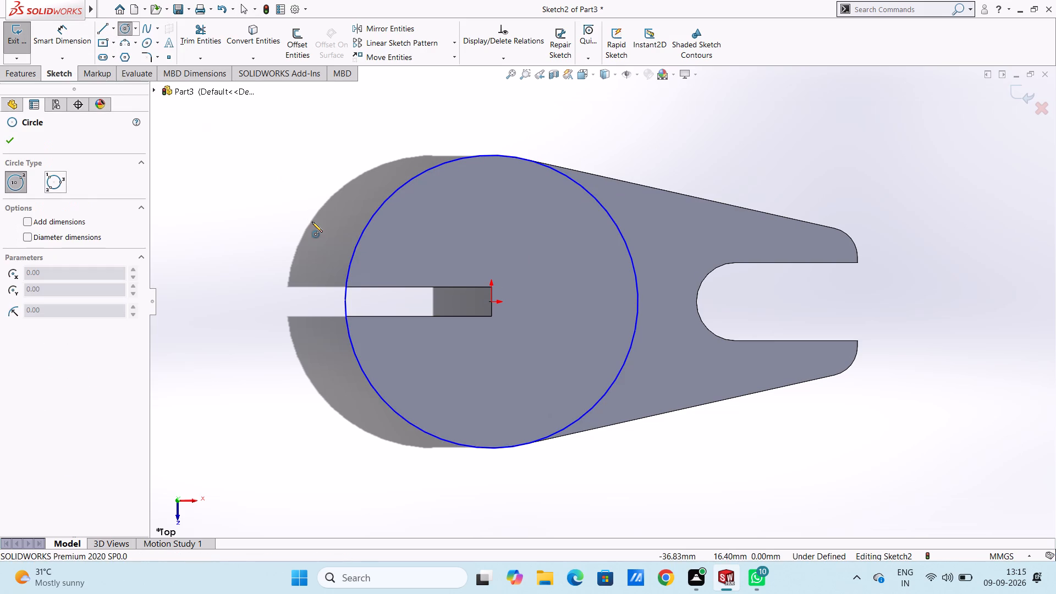
click(491, 304)
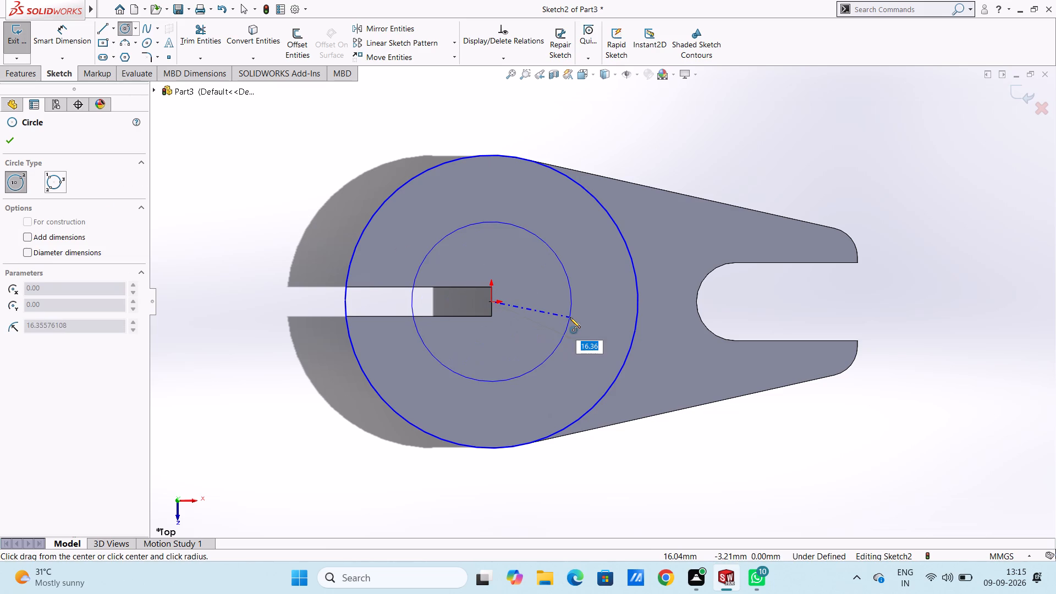
text(19)
key(Return)
key(Escape)
key(Escape)
key(Escape)
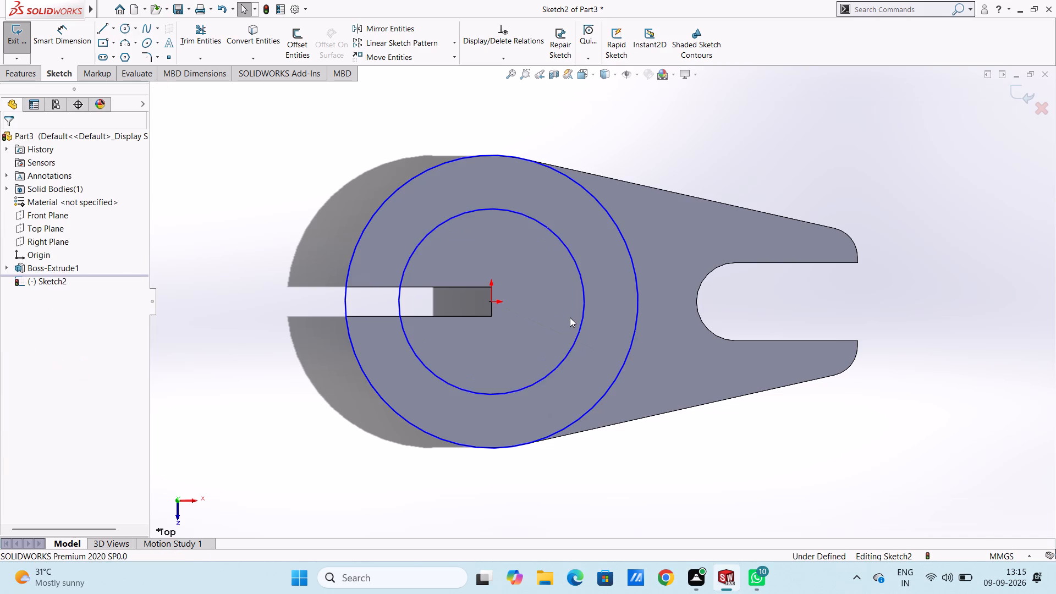
Trace the narrow slot's three edges with connected lines starting and ending on the outer circle, entering 30 mm for the first line.
click(103, 30)
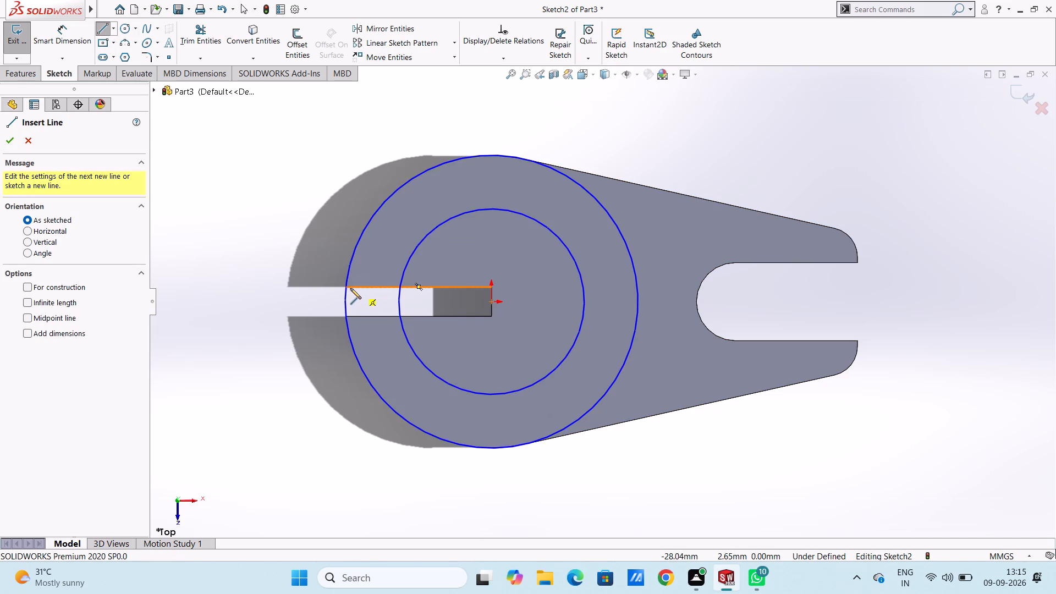
click(345, 288)
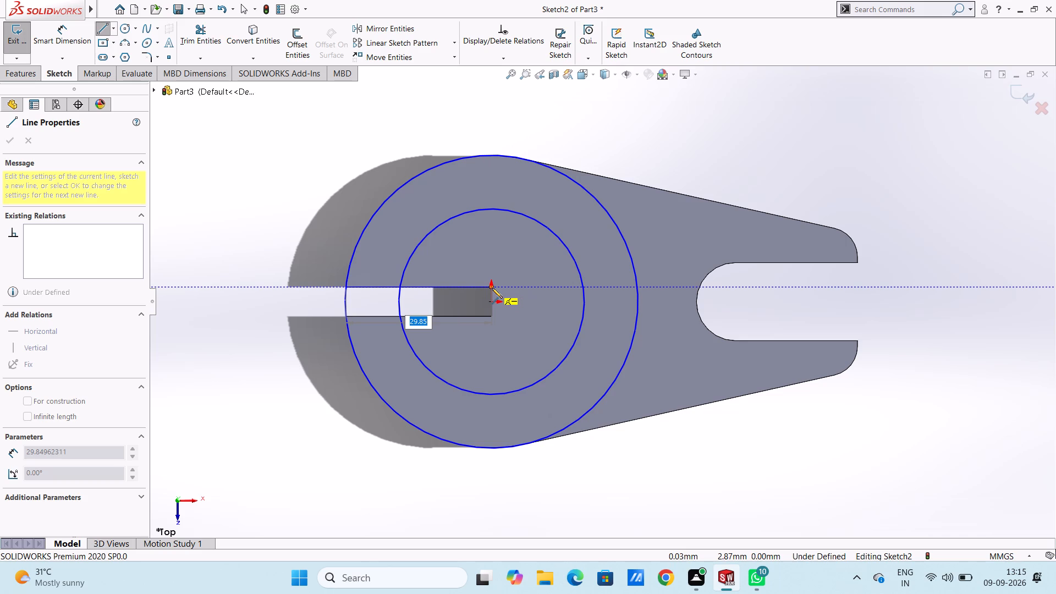
text(30)
key(Return)
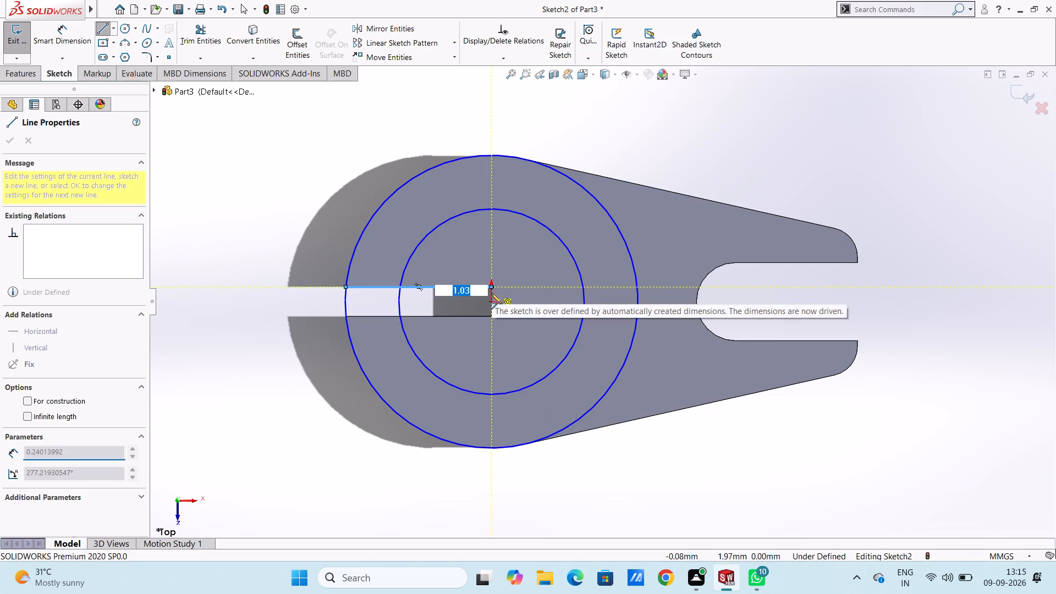
click(491, 317)
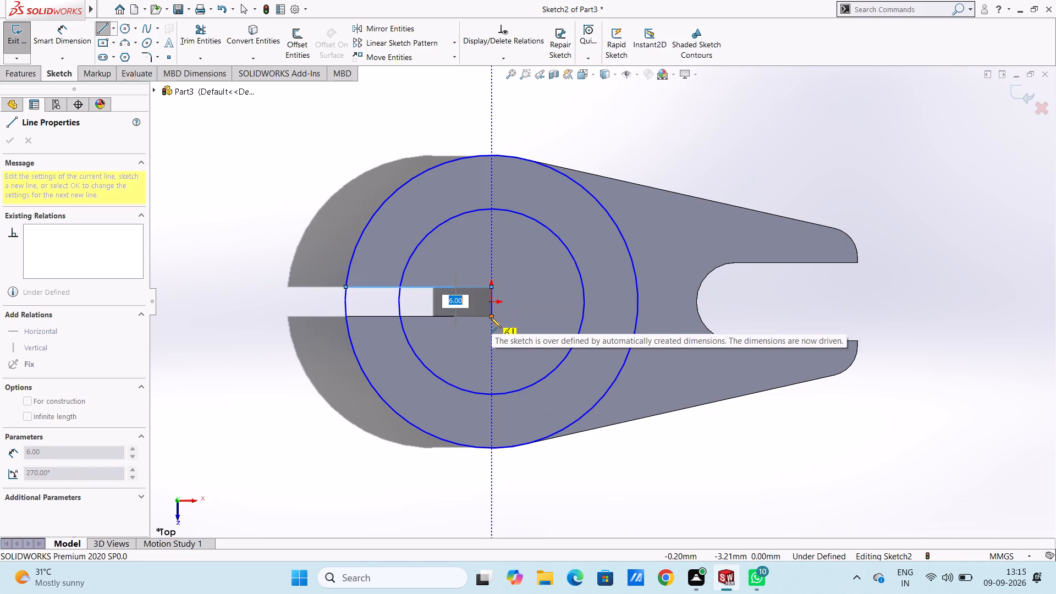
click(346, 317)
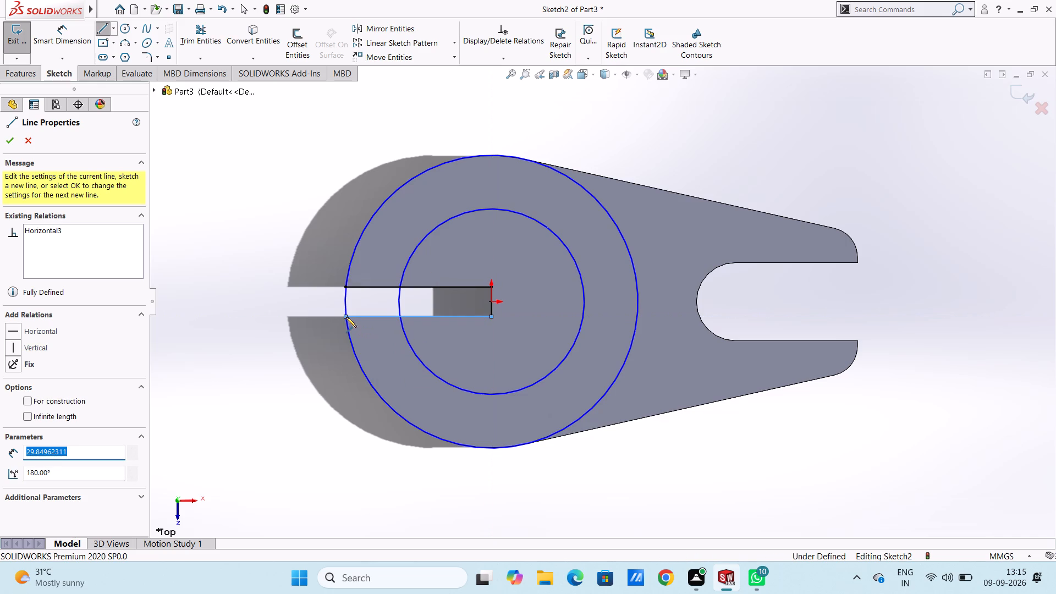
key(Escape)
key(Escape)
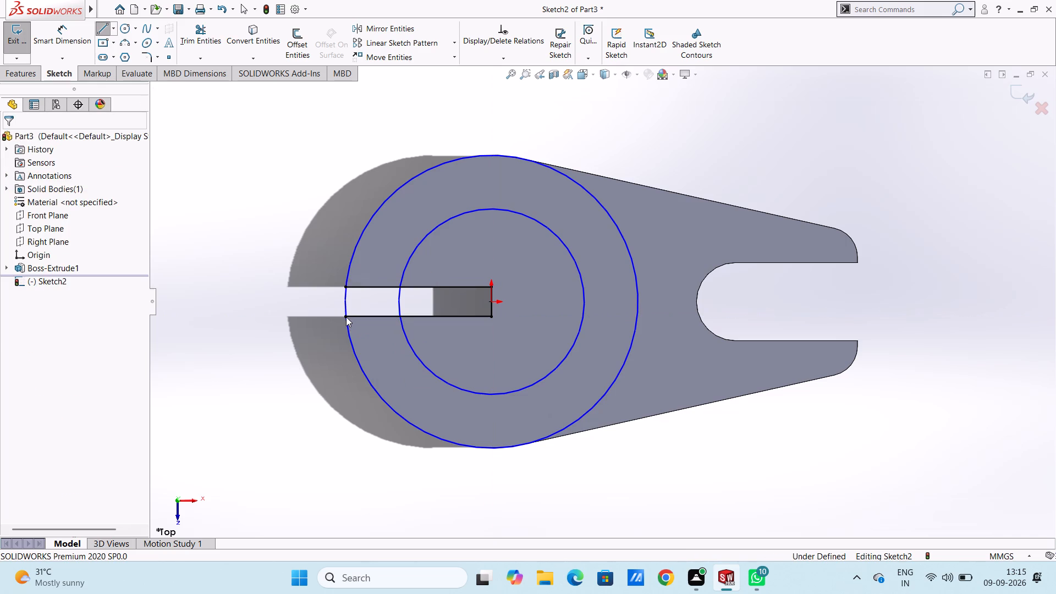
key(Escape)
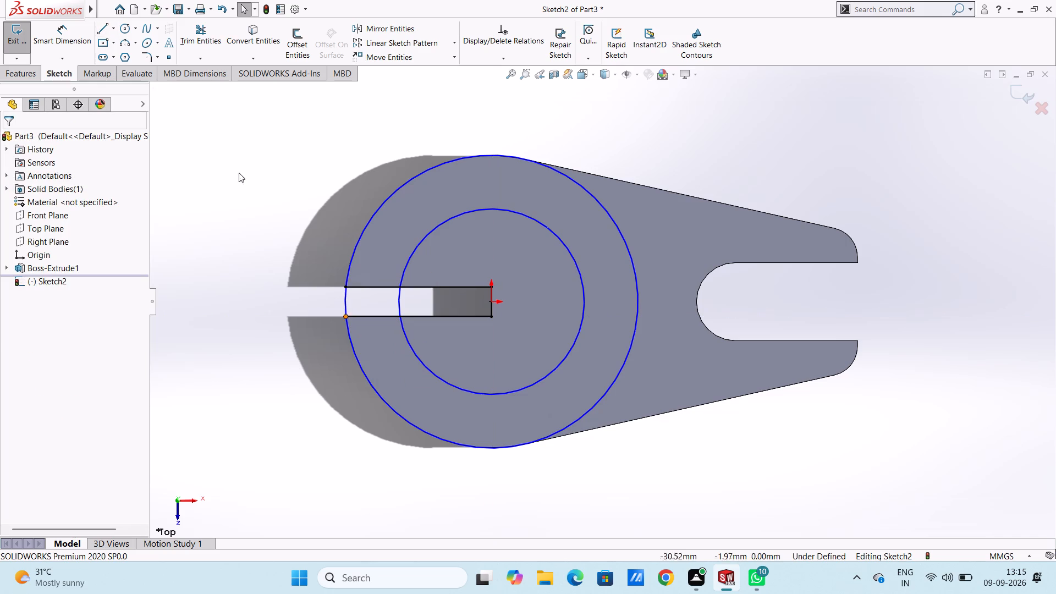
Trim away the short arcs of the outer and inner circles that cross the narrow slot, using Trim to closest.
click(202, 26)
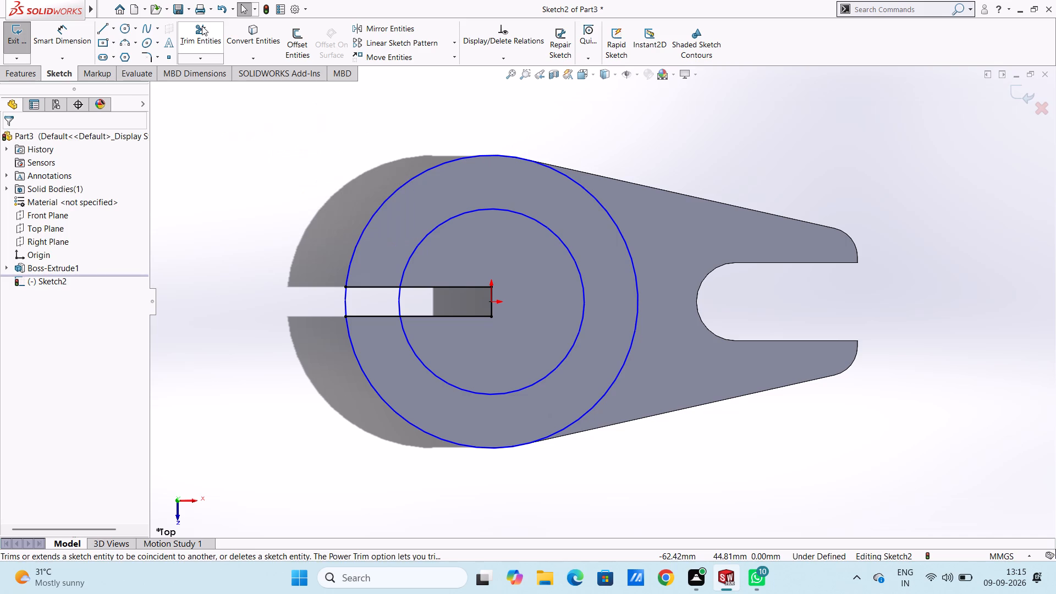
click(345, 294)
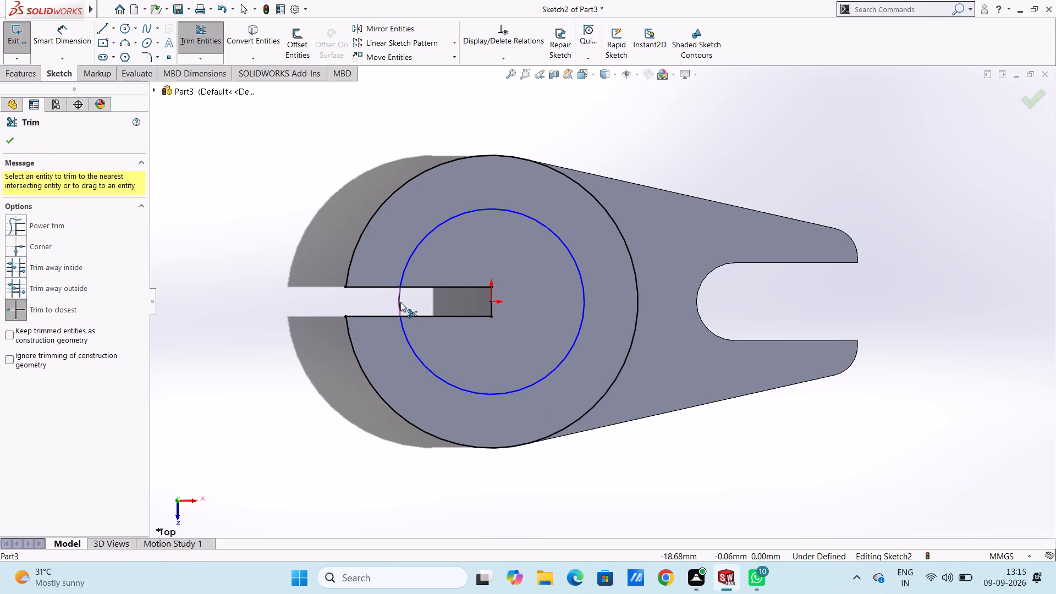
click(400, 302)
key(Escape)
key(Escape)
key(Escape)
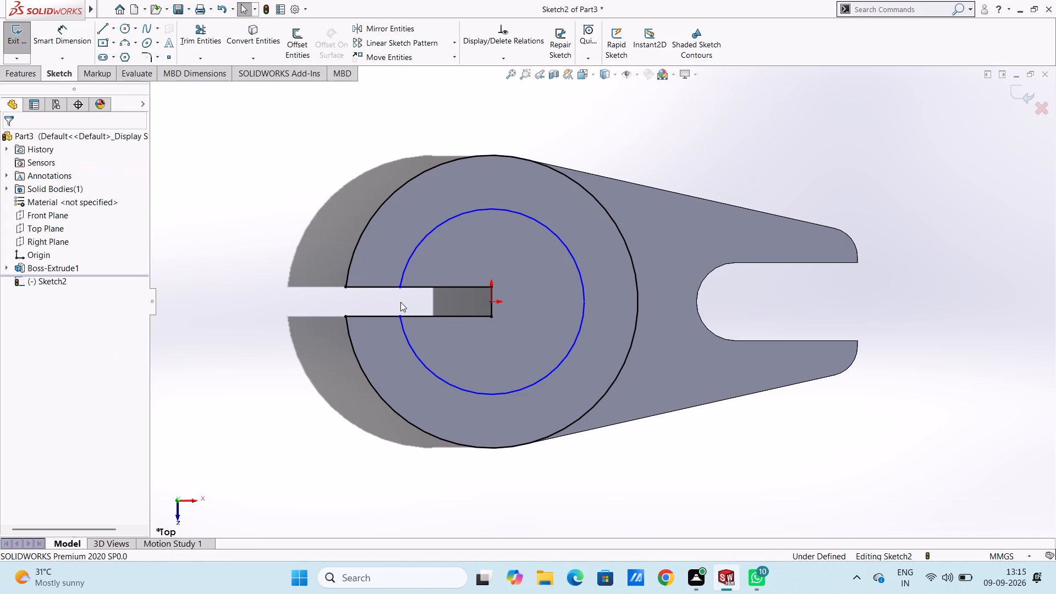
Extrude the split ring region between the two circles blind to 32 mm as a selected contour, merged with the plate.
click(19, 76)
click(19, 47)
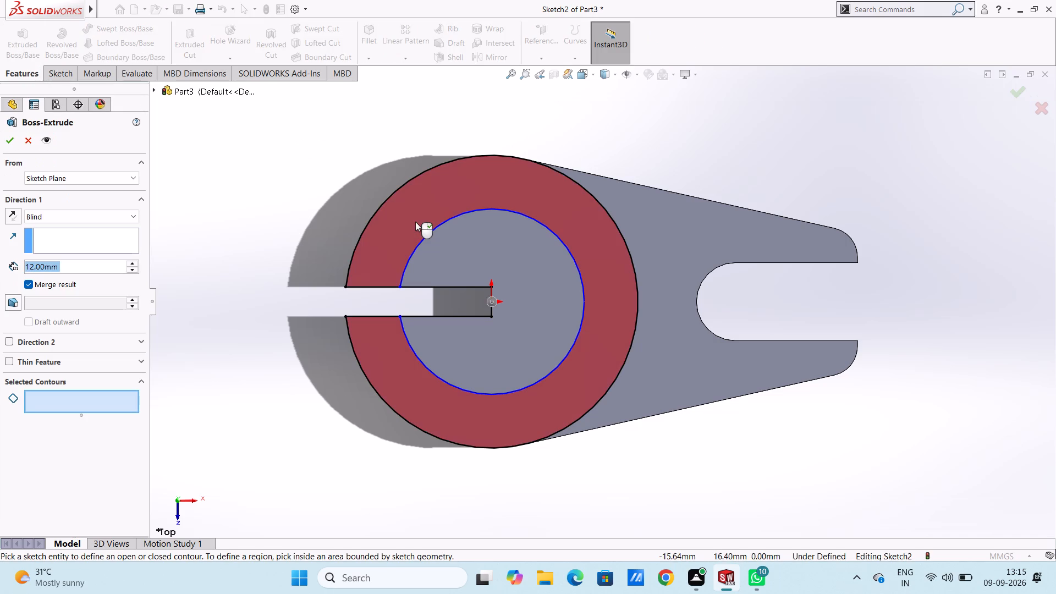
click(422, 222)
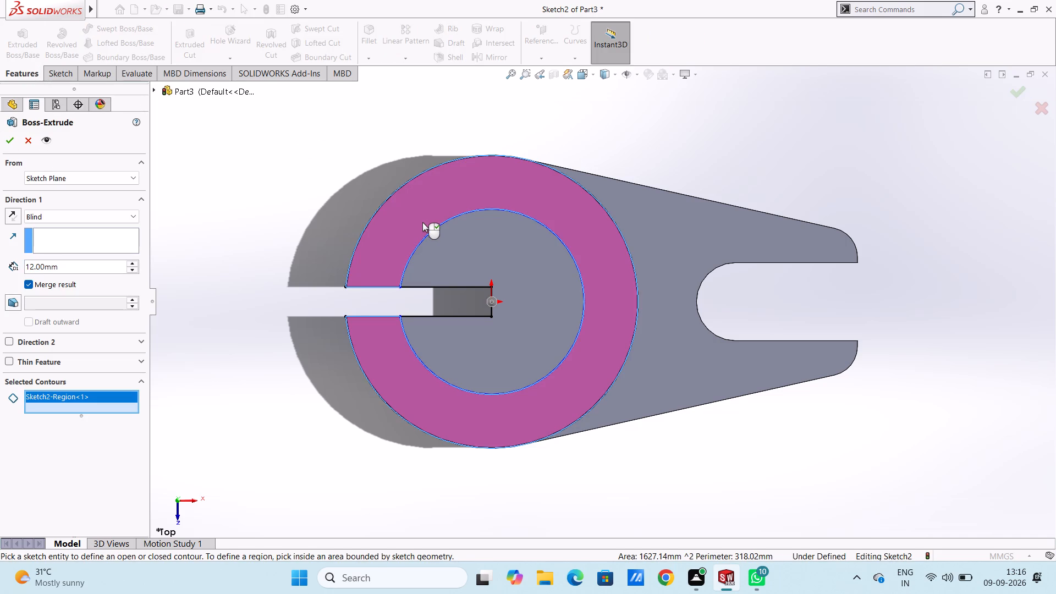
key(ctrl+7)
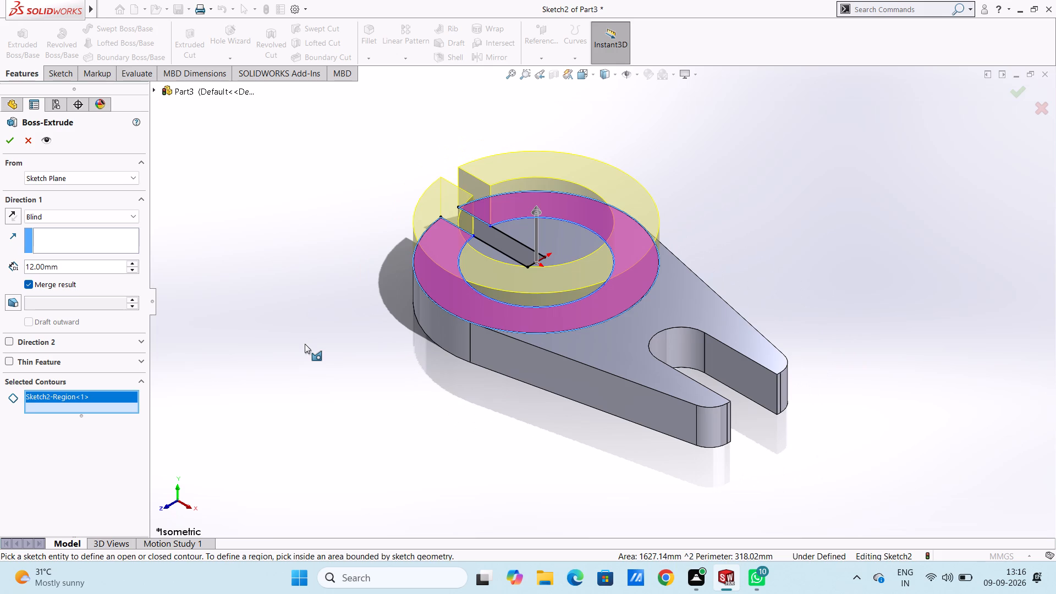
double_click(81, 263)
text(32)
key(Return)
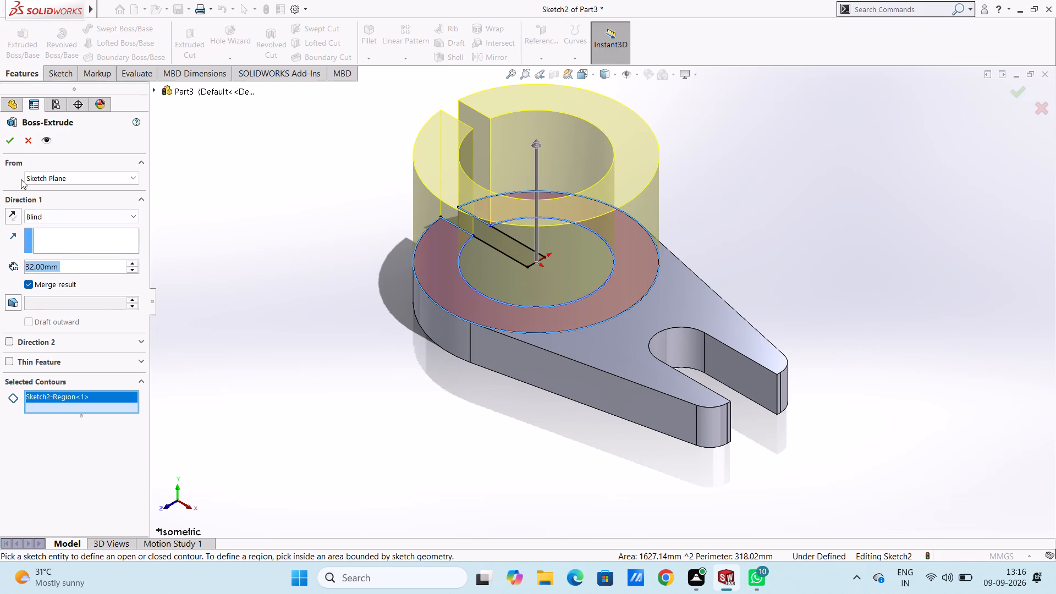
click(13, 141)
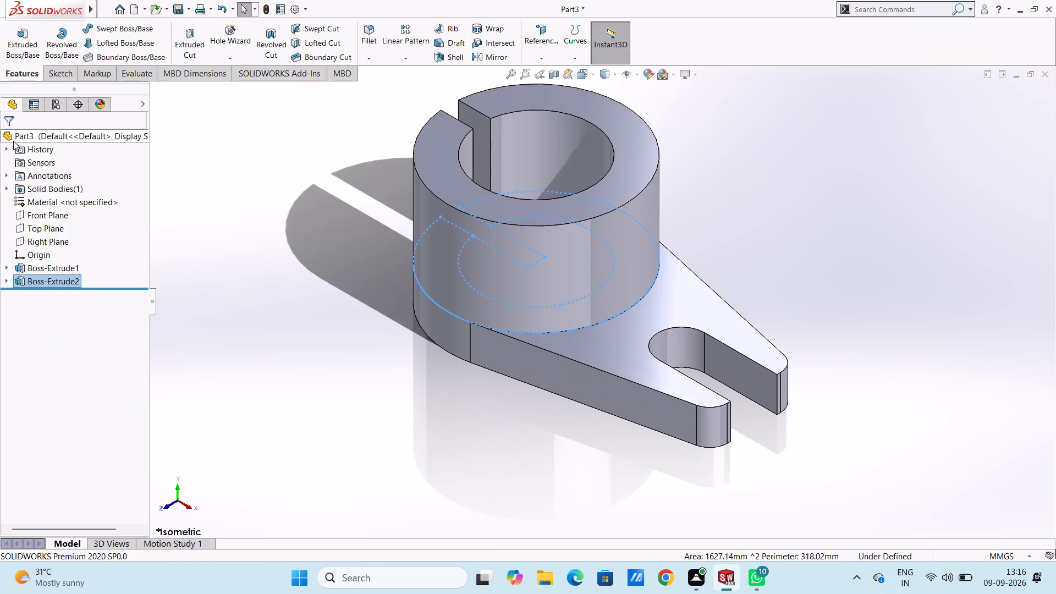
click(254, 221)
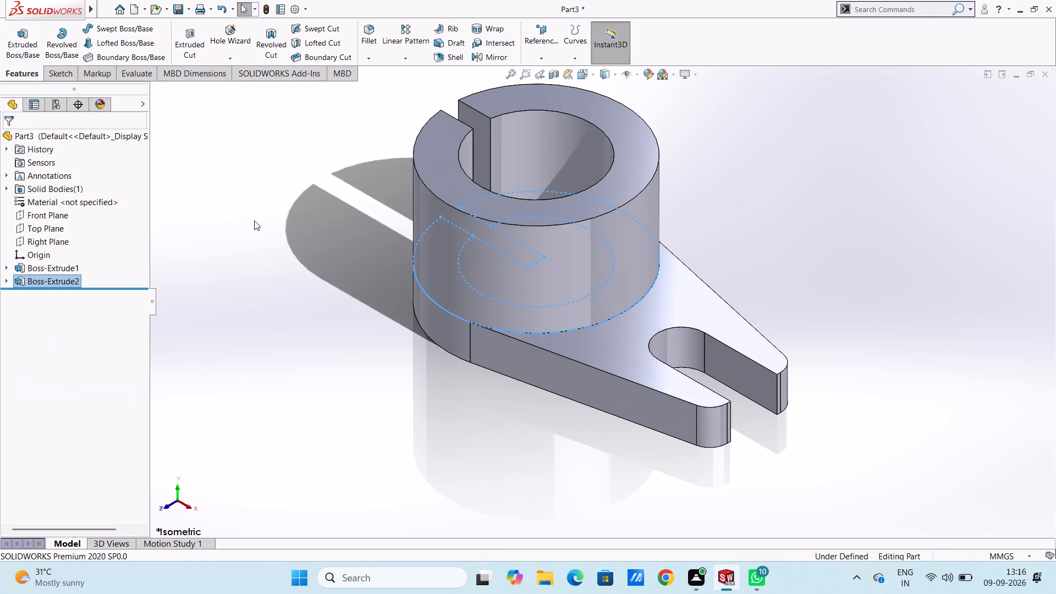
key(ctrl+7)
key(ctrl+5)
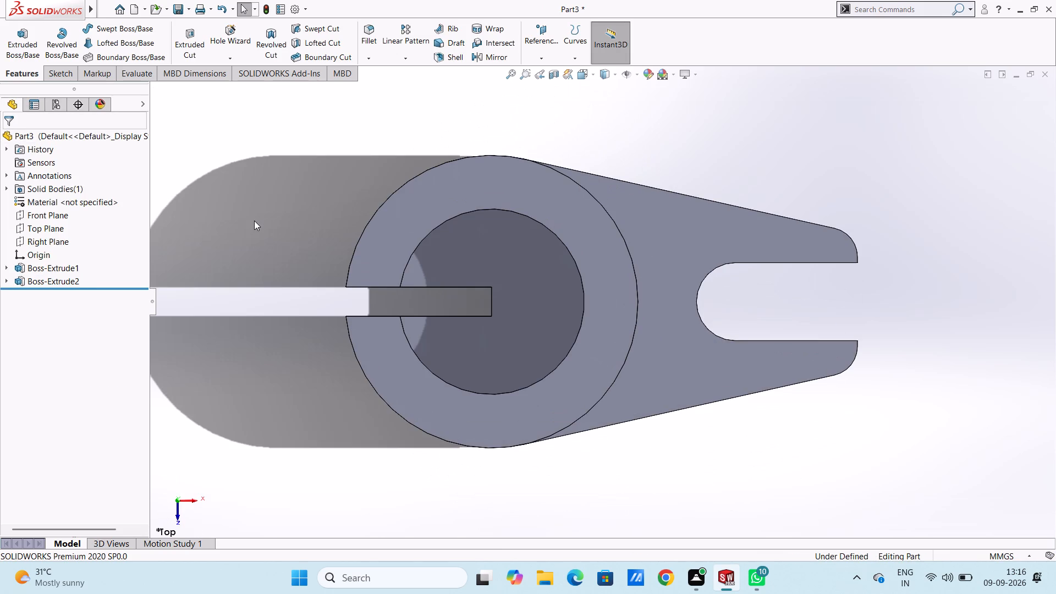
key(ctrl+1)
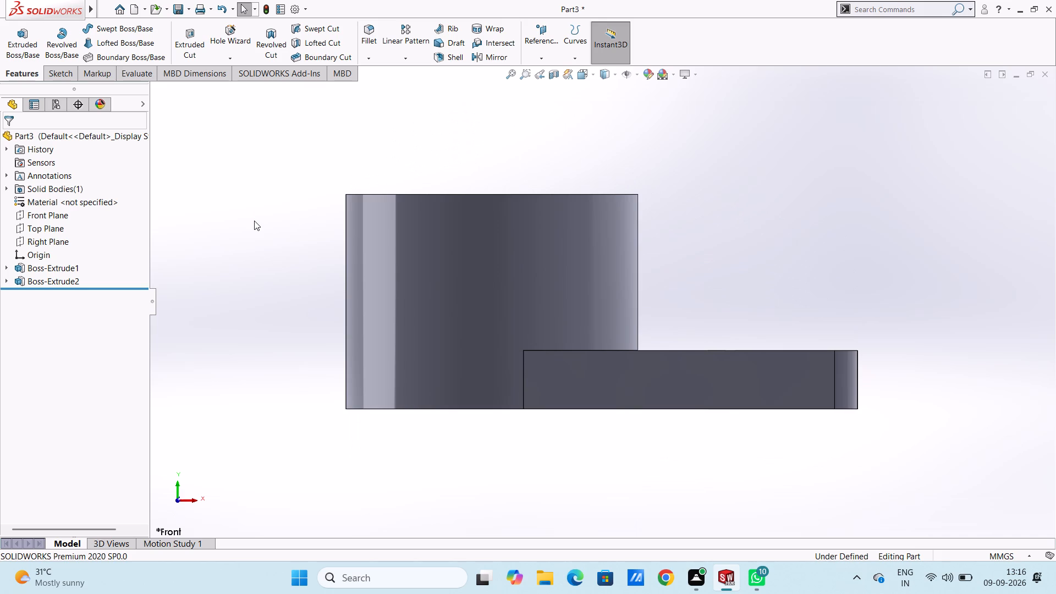
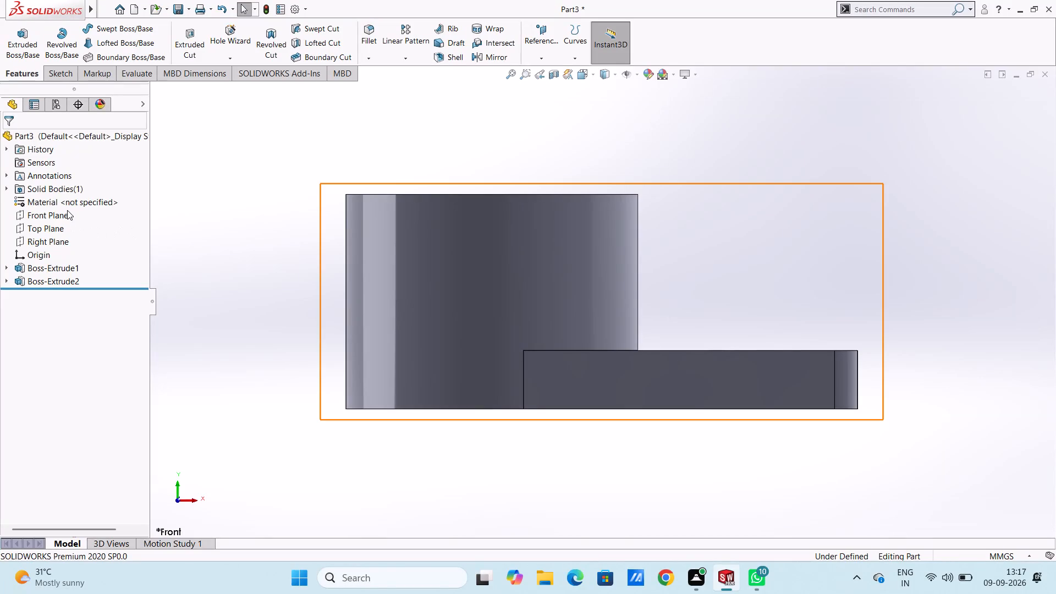
Create a reference plane parallel to the Front Plane at a 3 mm offset.
click(67, 211)
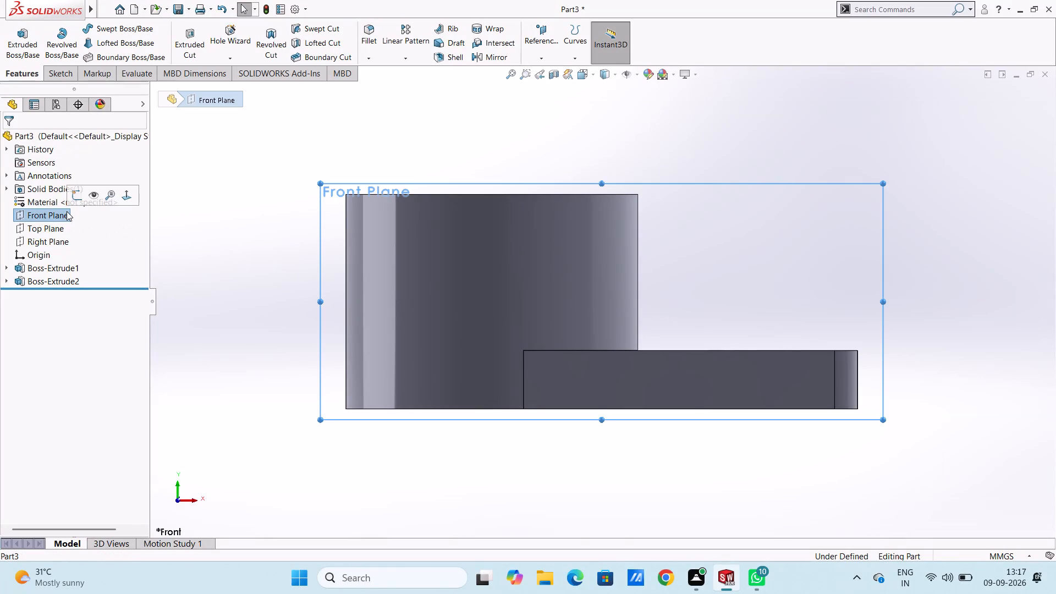
click(177, 229)
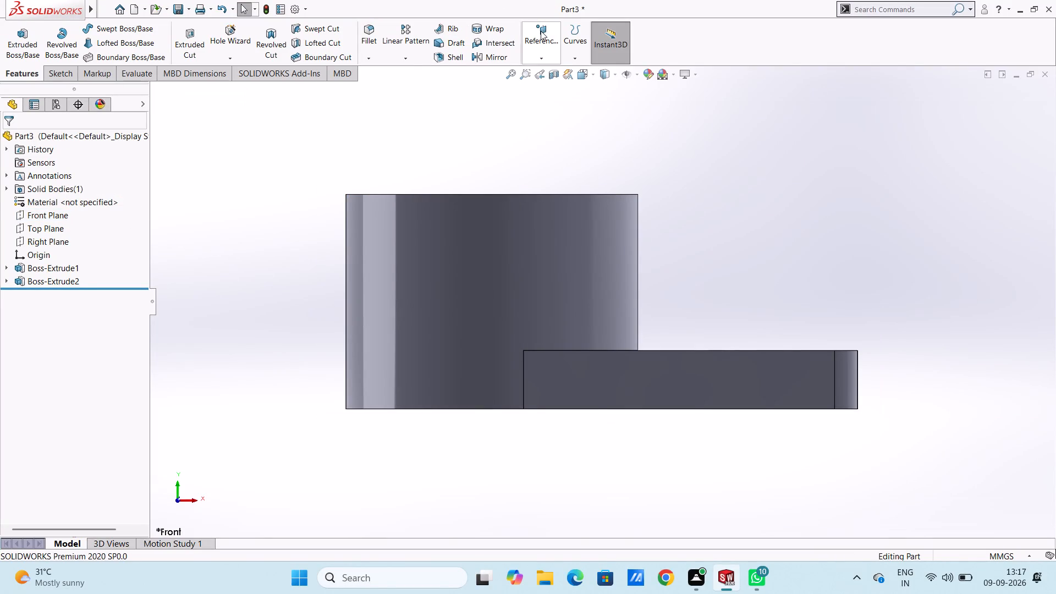
click(541, 31)
click(550, 69)
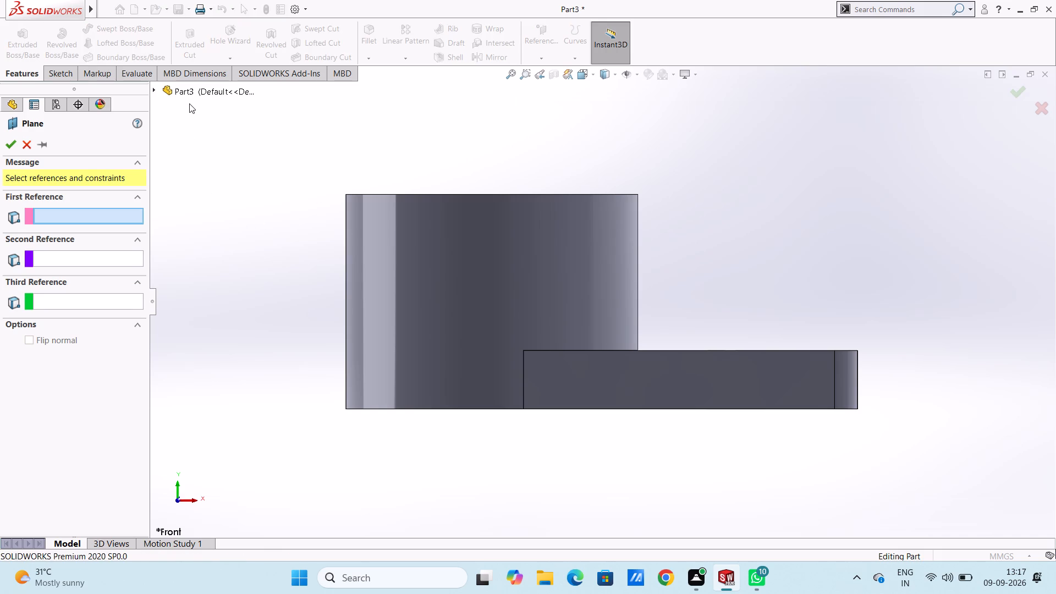
click(183, 86)
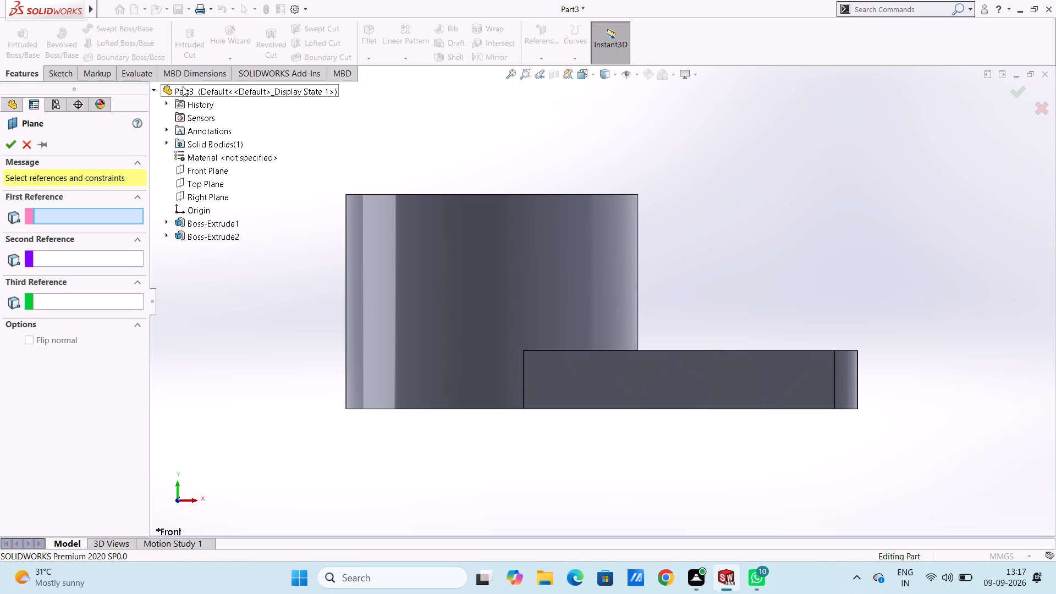
click(206, 173)
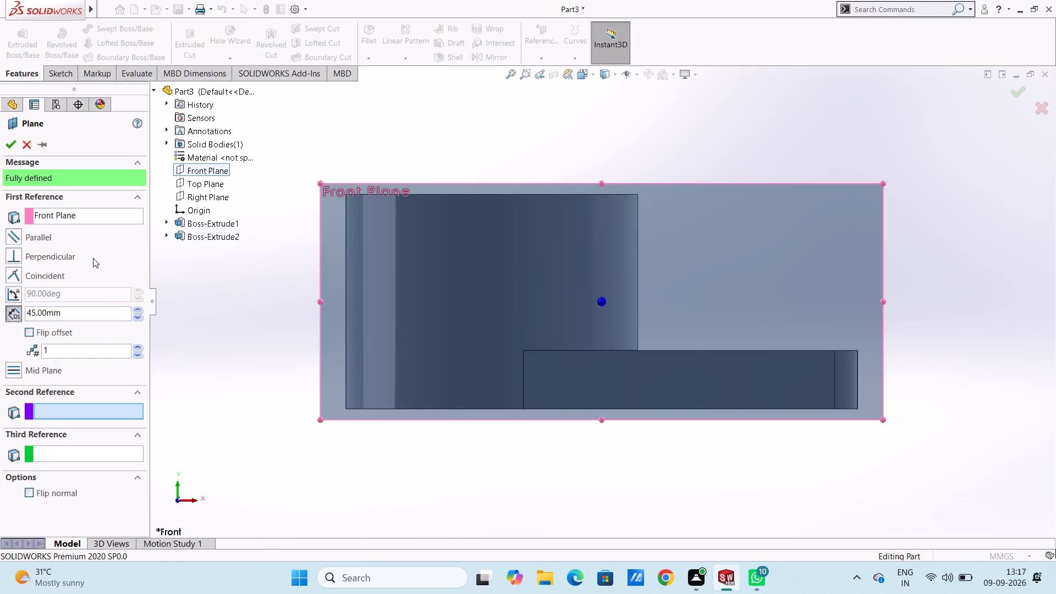
double_click(90, 312)
key(0)
key(Return)
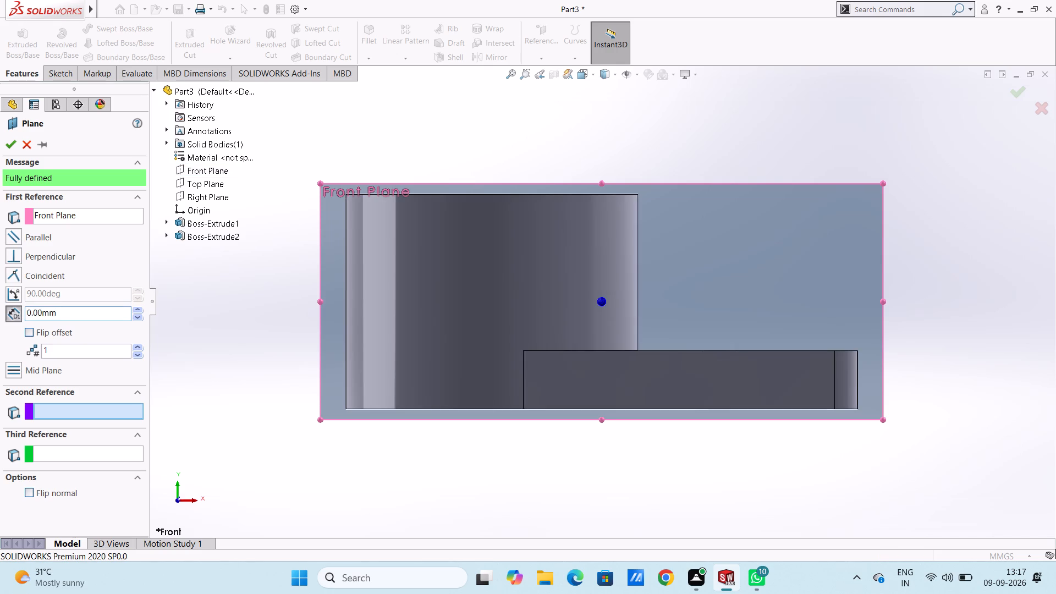
right_click(969, 182)
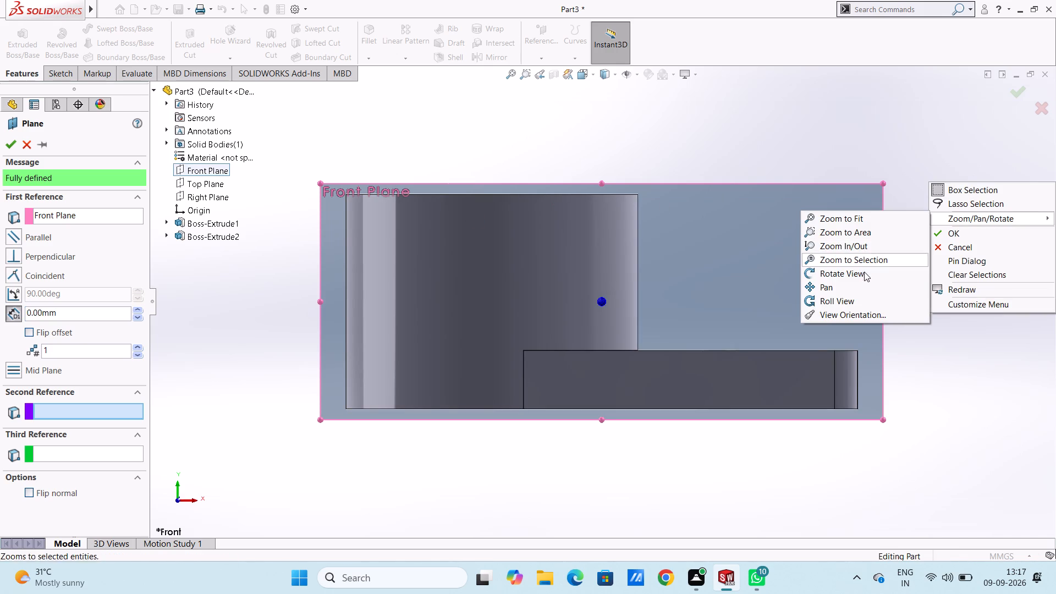
click(855, 272)
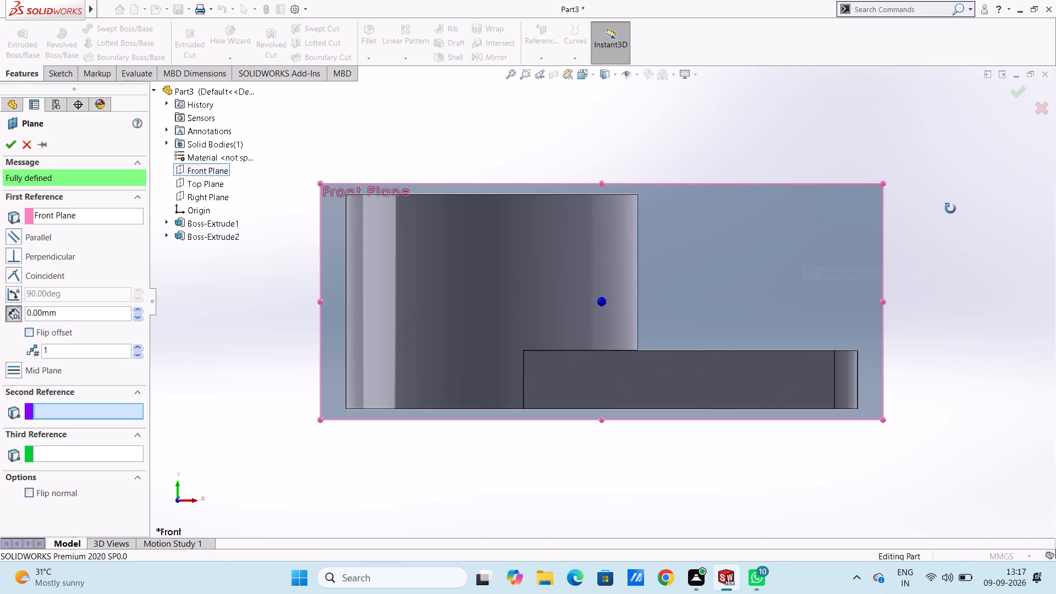
drag(952, 212, 954, 356)
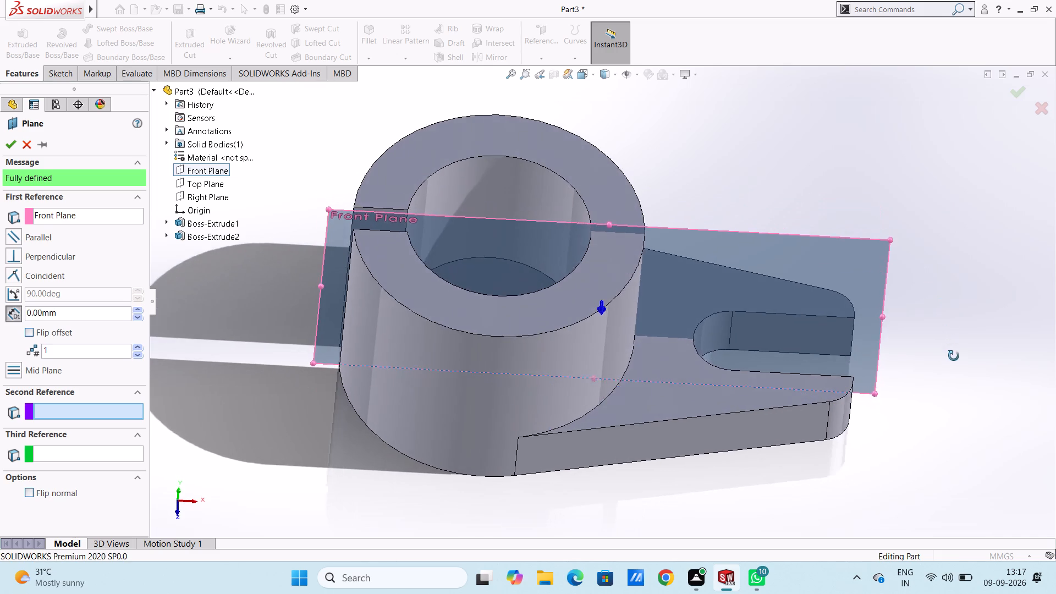
drag(954, 356, 942, 335)
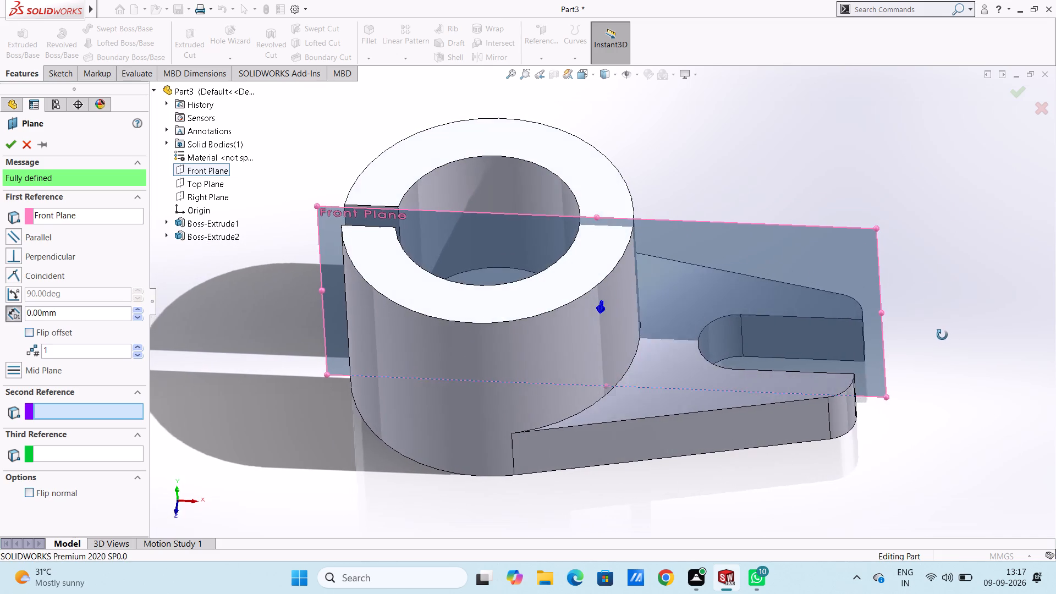
drag(942, 335, 946, 350)
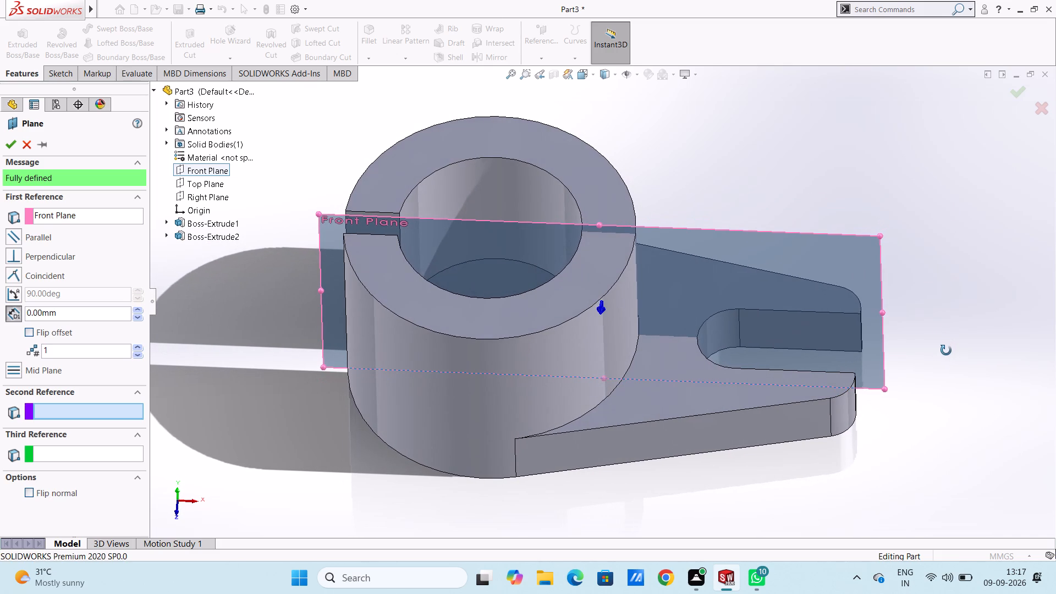
drag(946, 350, 950, 345)
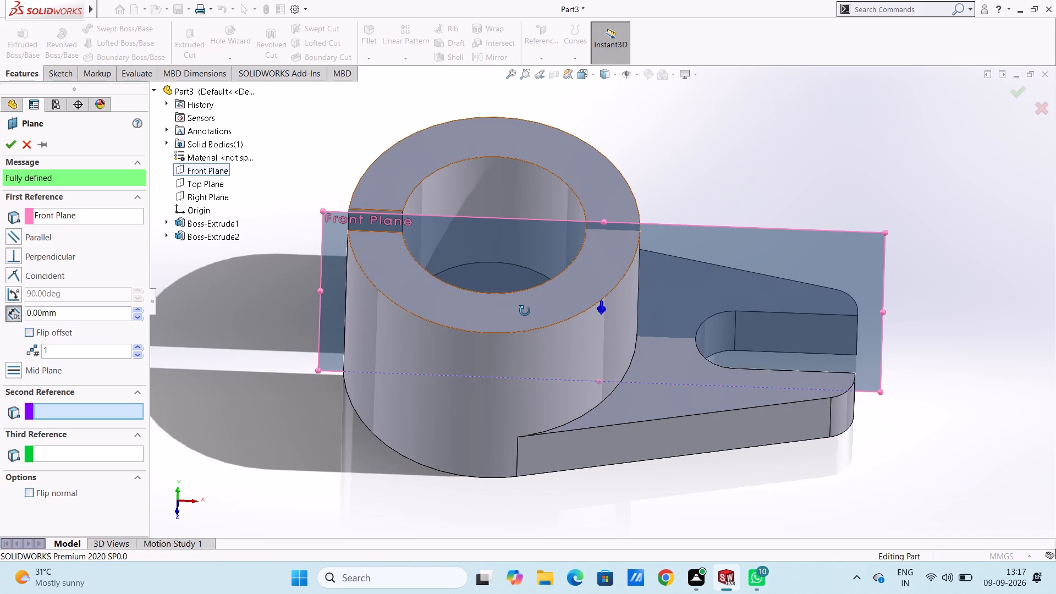
double_click(105, 307)
key(3)
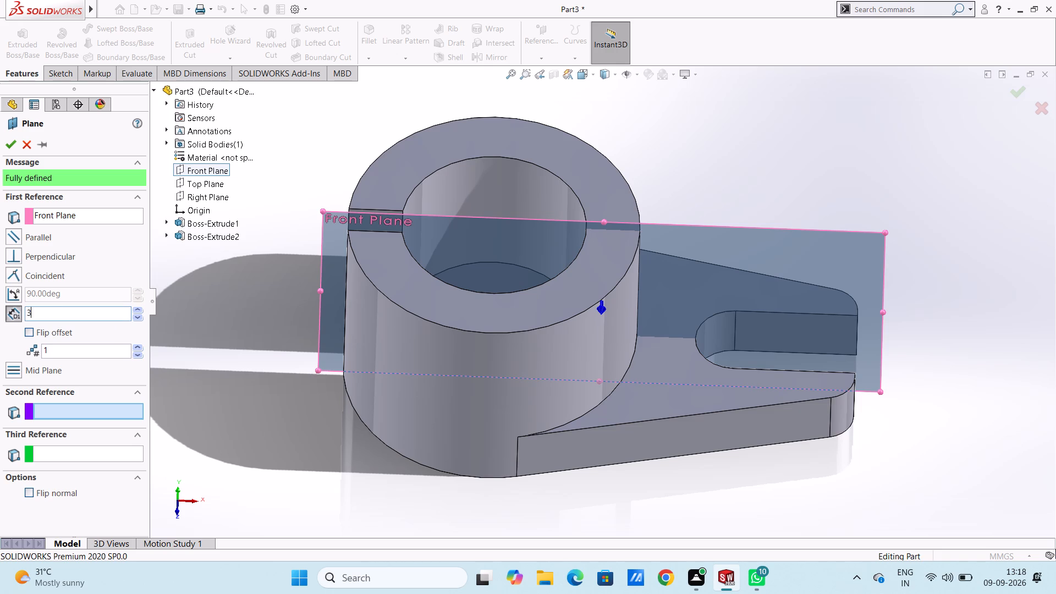
key(Return)
click(10, 147)
click(252, 246)
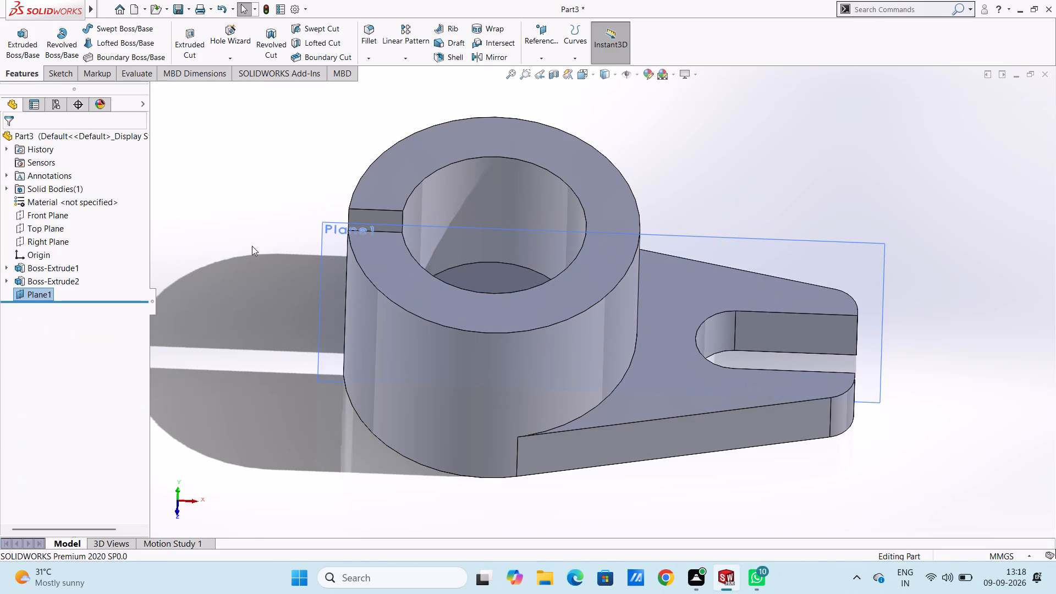
Start a sketch on the new offset plane, viewed from the front.
key(ctrl+5)
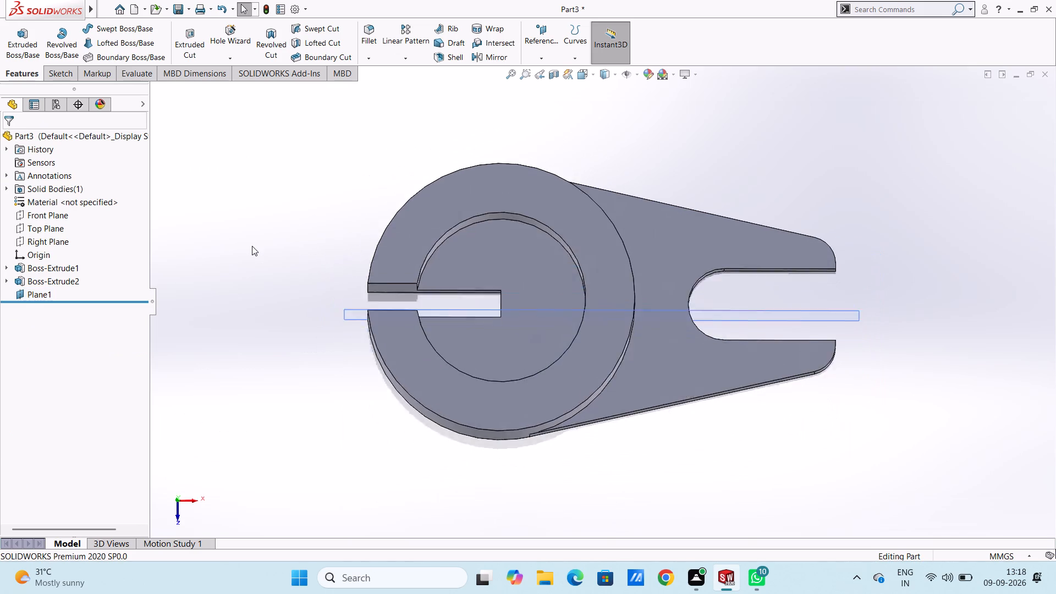
key(ctrl+1)
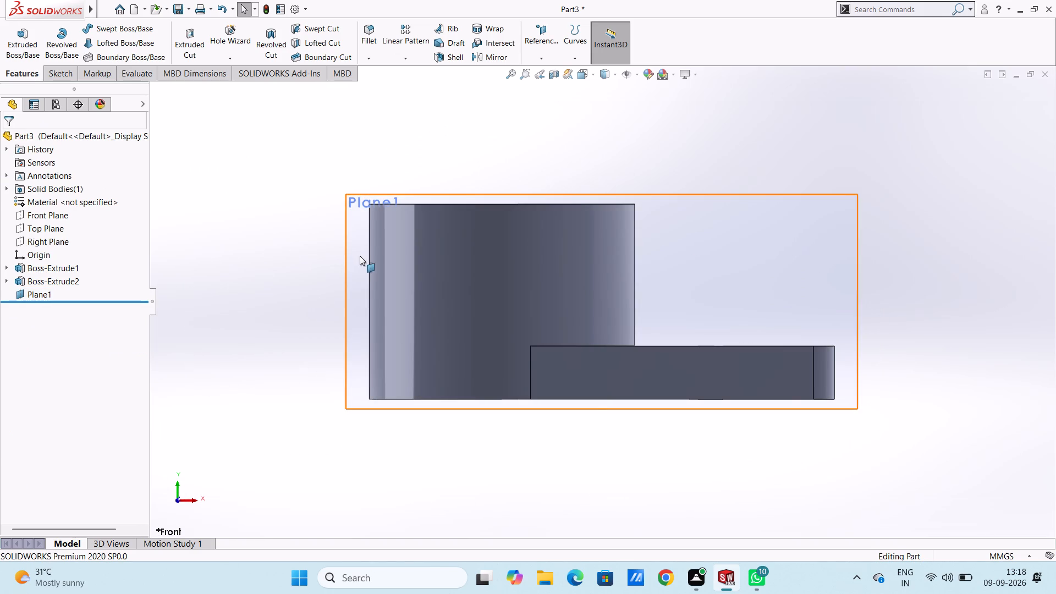
click(360, 256)
click(404, 225)
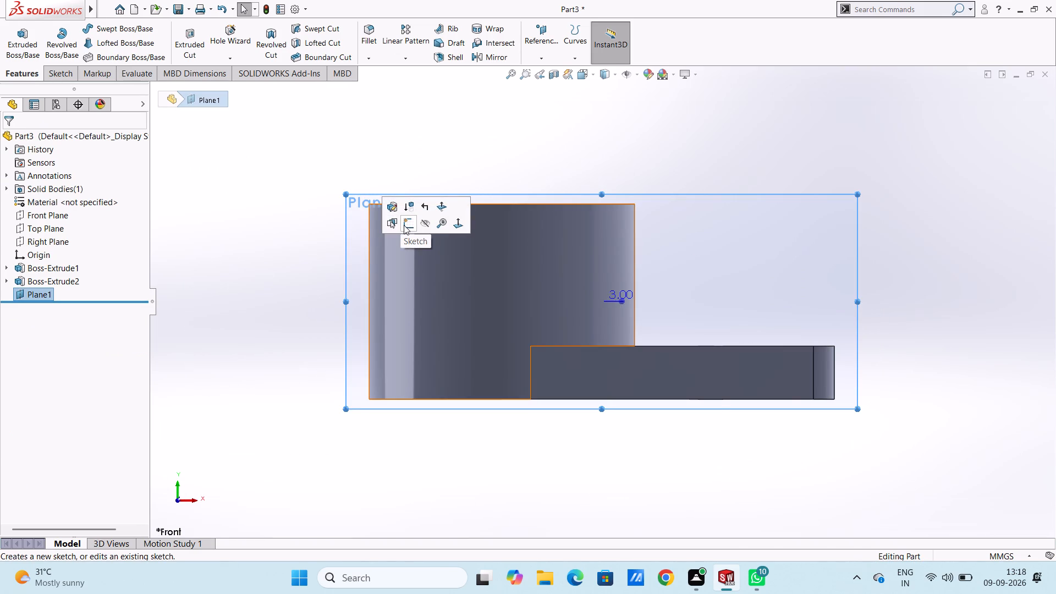
click(269, 235)
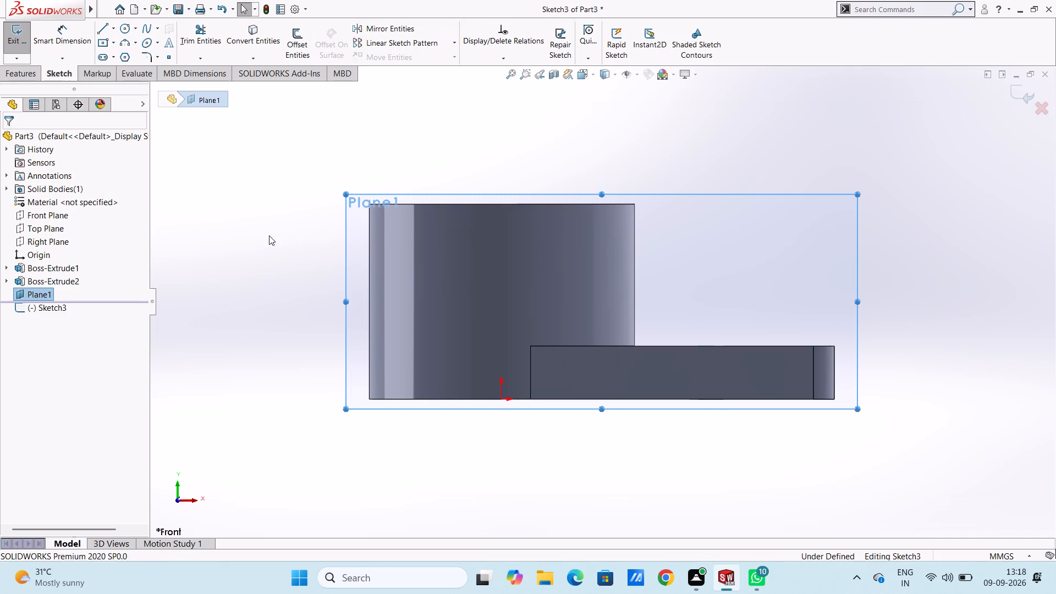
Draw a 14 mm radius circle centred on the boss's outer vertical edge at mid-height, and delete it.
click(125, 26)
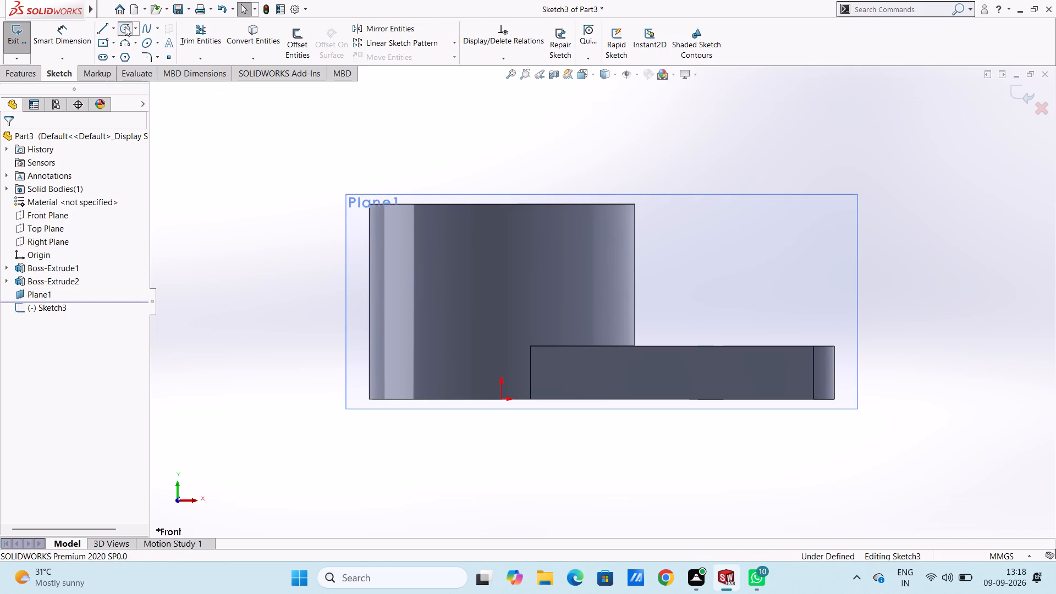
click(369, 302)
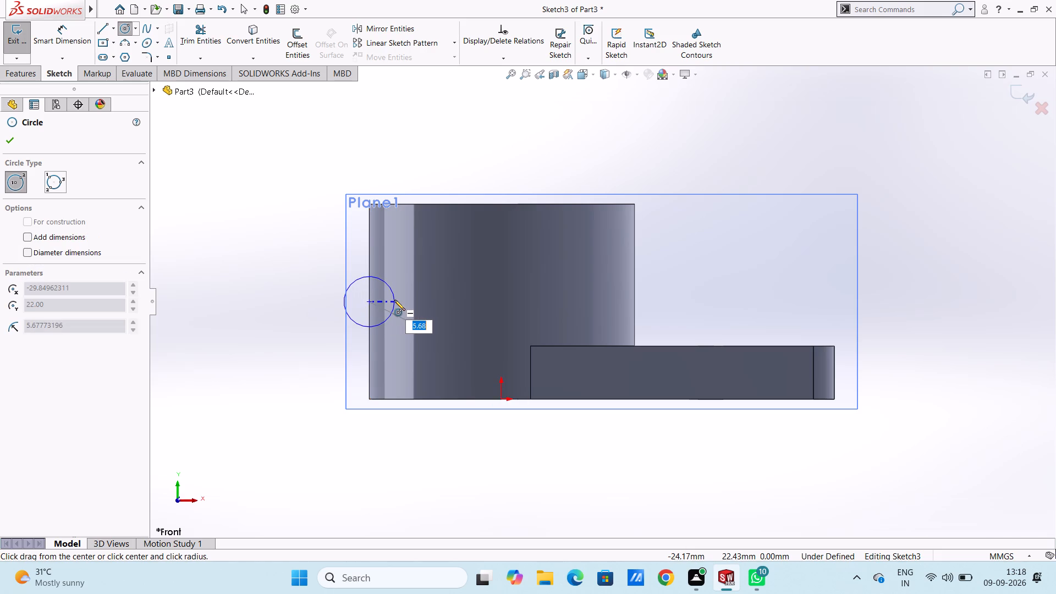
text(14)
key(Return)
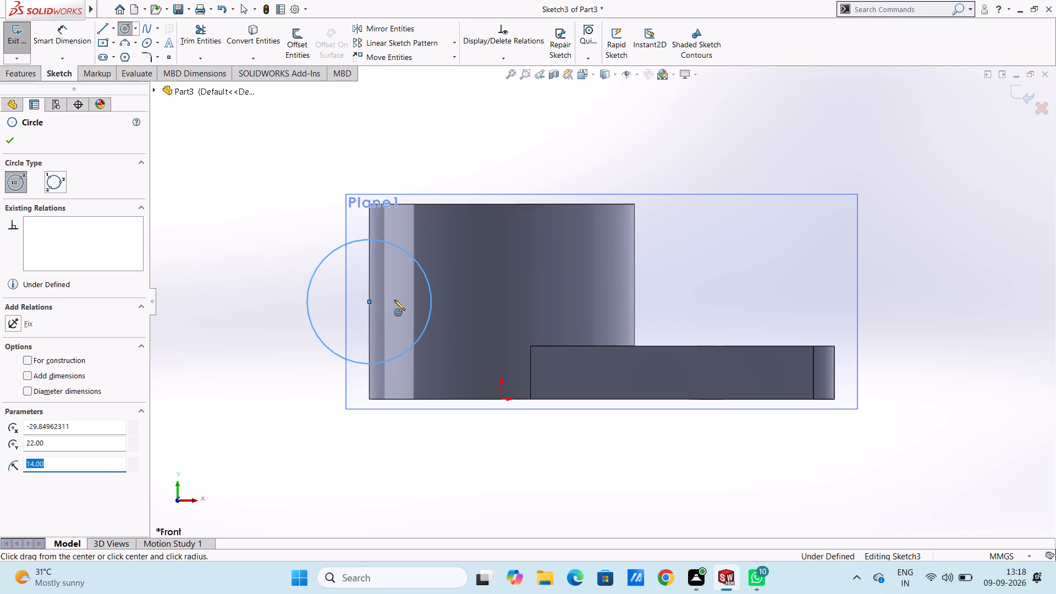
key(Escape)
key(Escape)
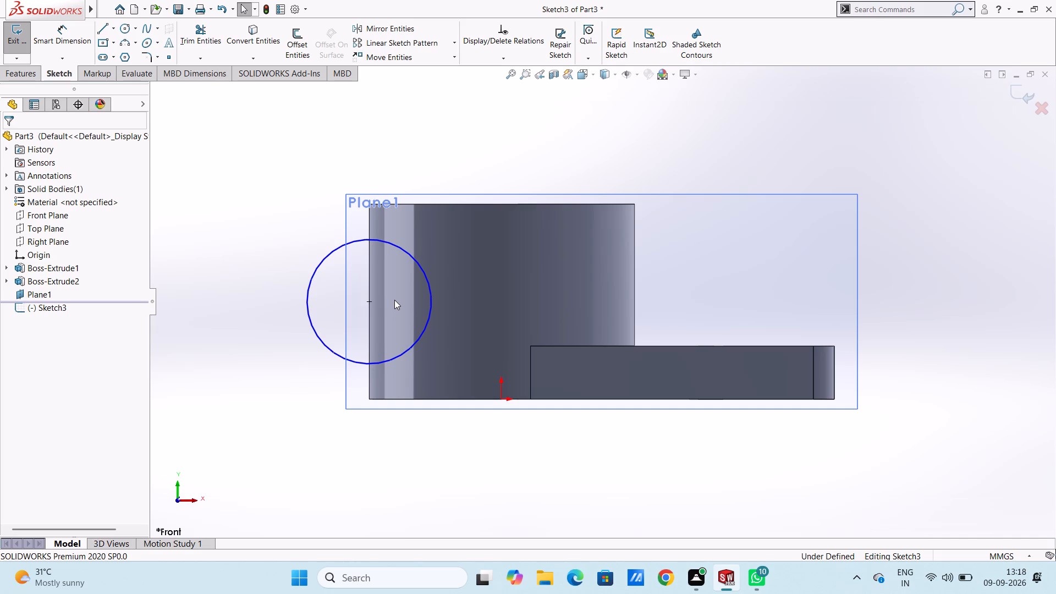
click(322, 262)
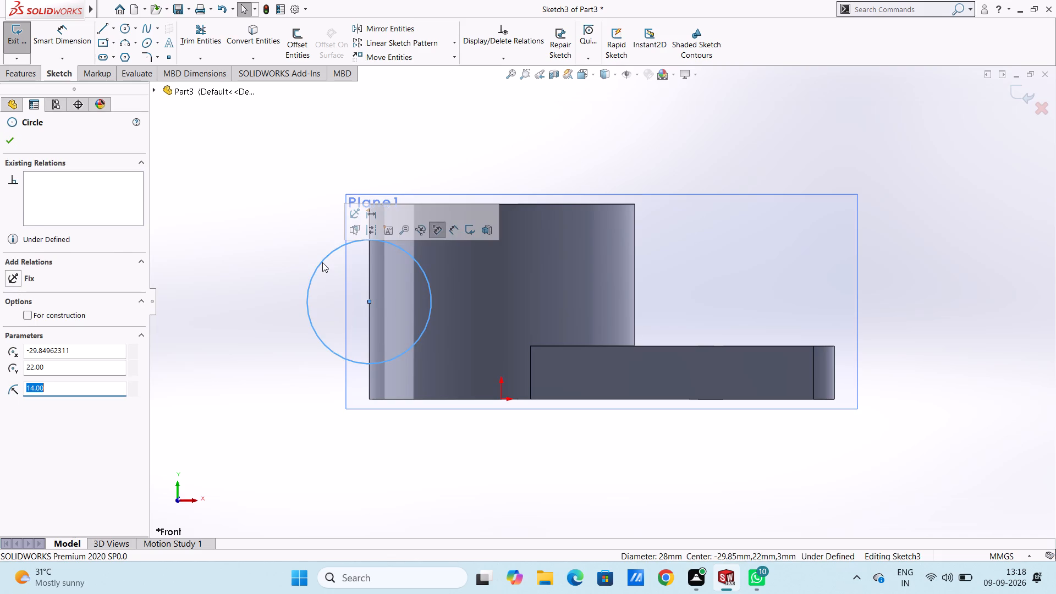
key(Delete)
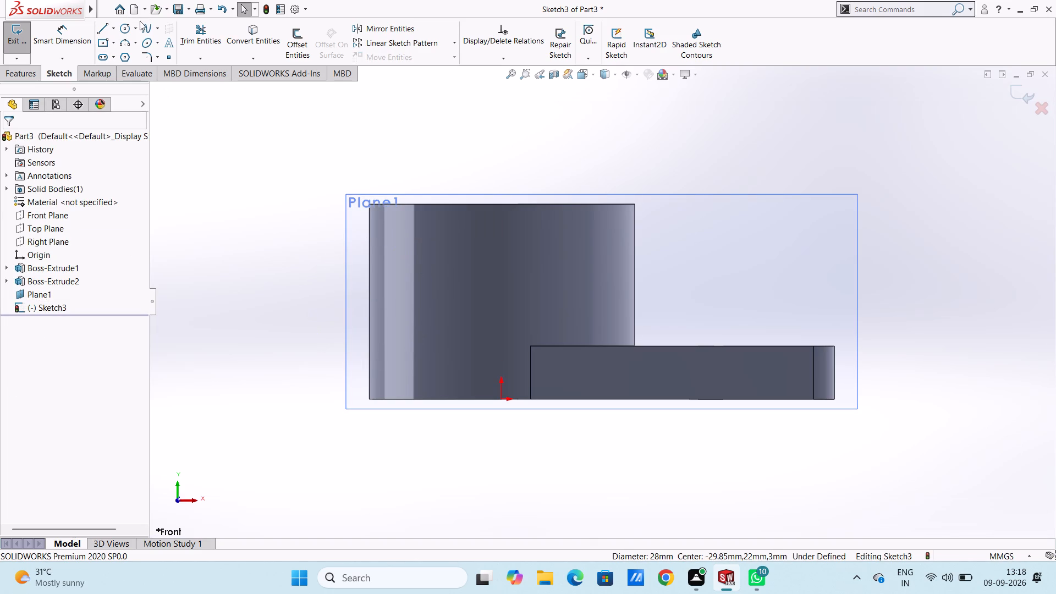
Draw a 14 mm radius circle beside the boss's split side, centred about 55 mm across from and 22 mm above the origin.
click(125, 29)
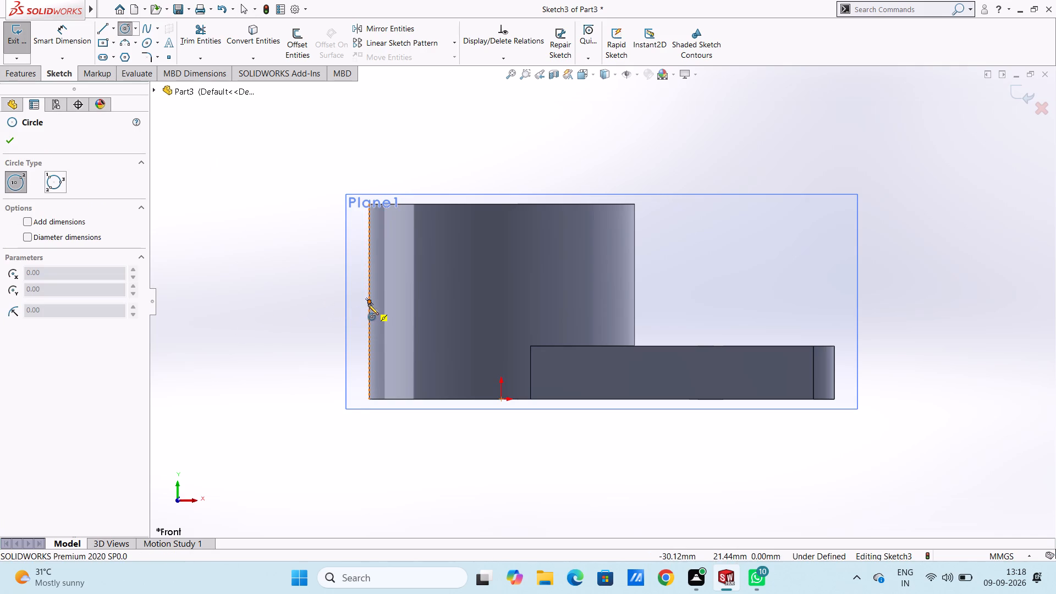
click(259, 301)
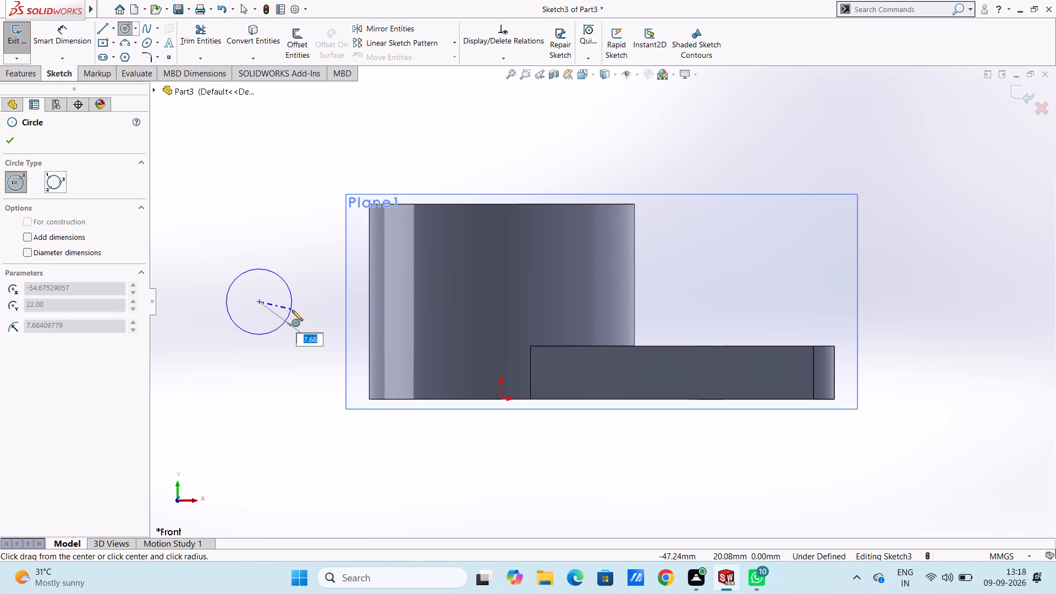
text(14)
key(Return)
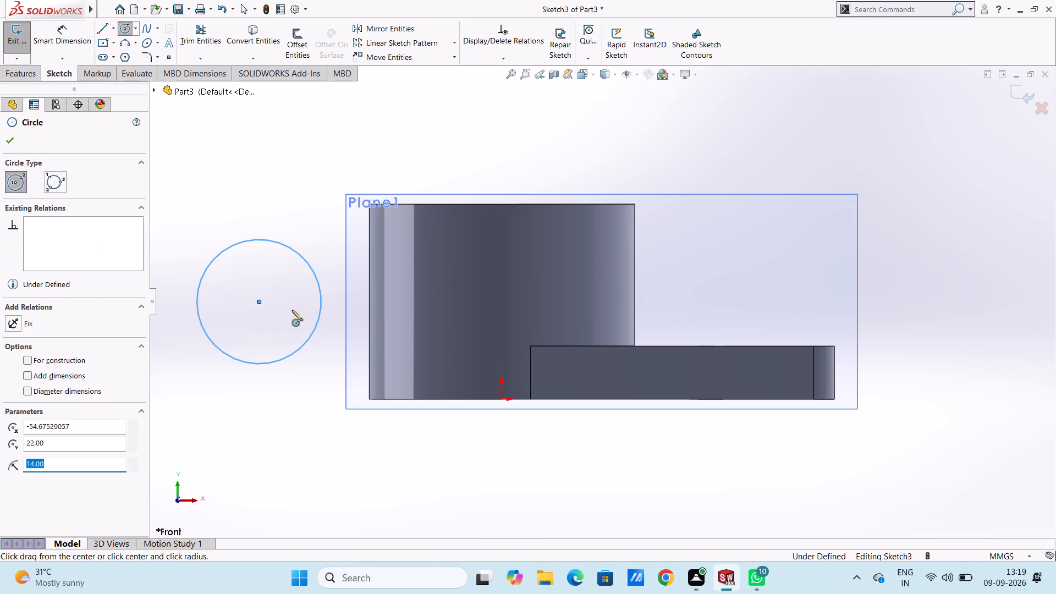
key(Escape)
key(Escape)
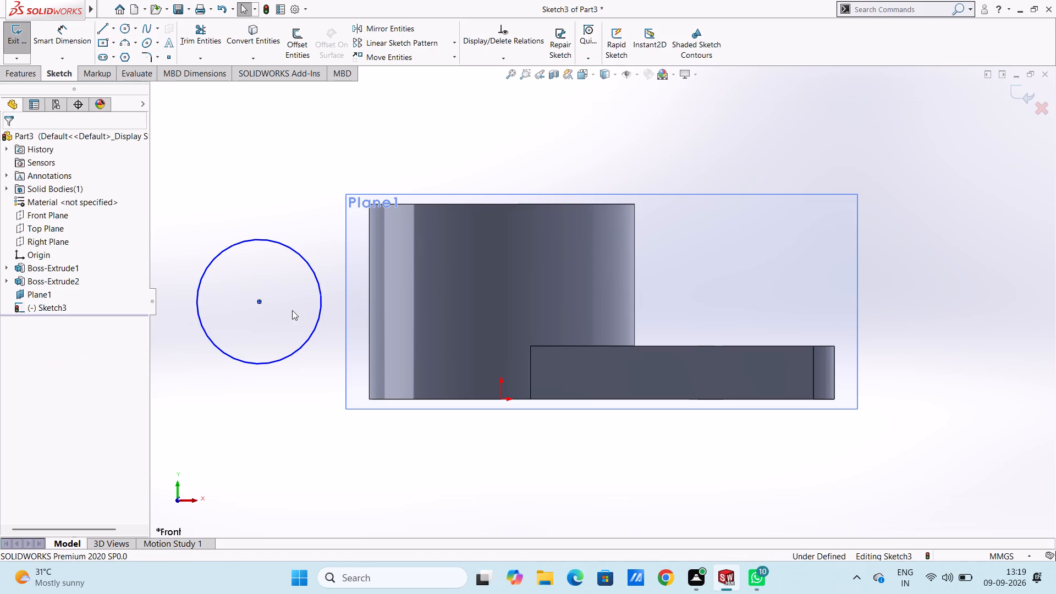
Draw a concentric circle of 6 mm radius inside the 14 mm radius circle.
click(120, 29)
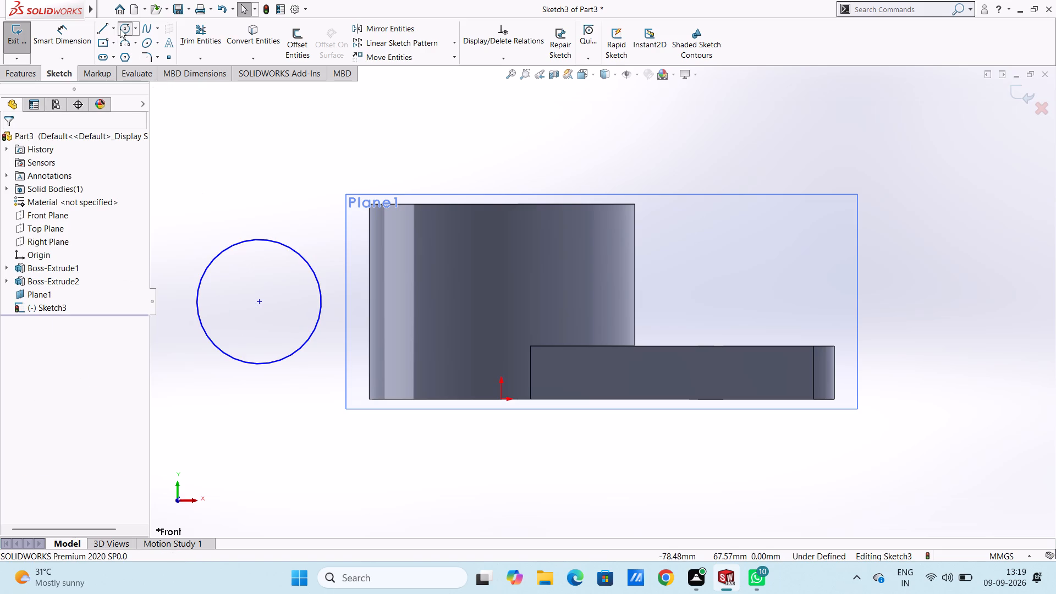
click(258, 304)
key(6)
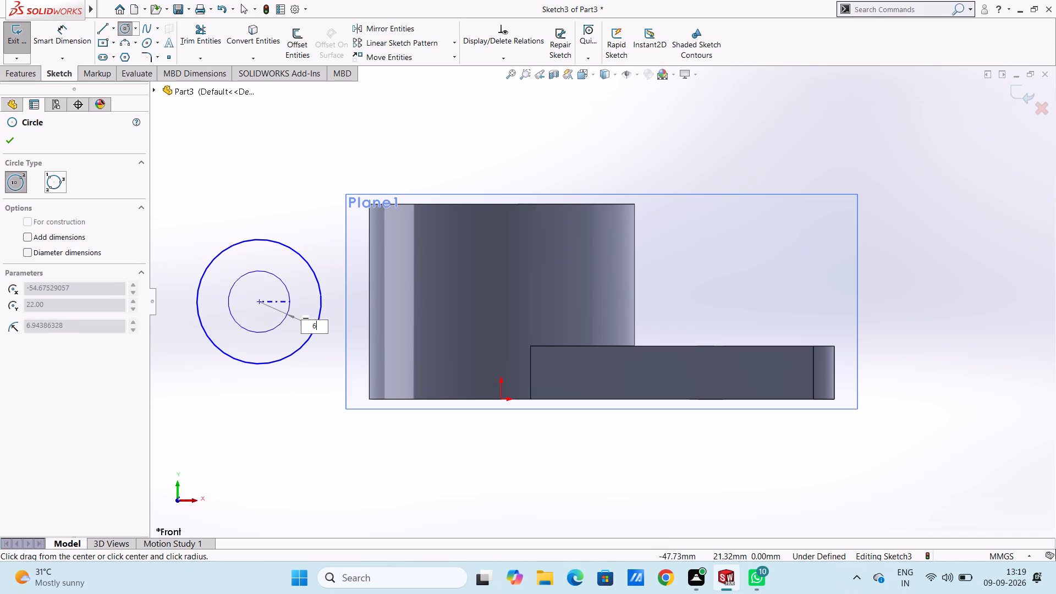
key(Return)
key(Escape)
key(Escape)
key(Escape)
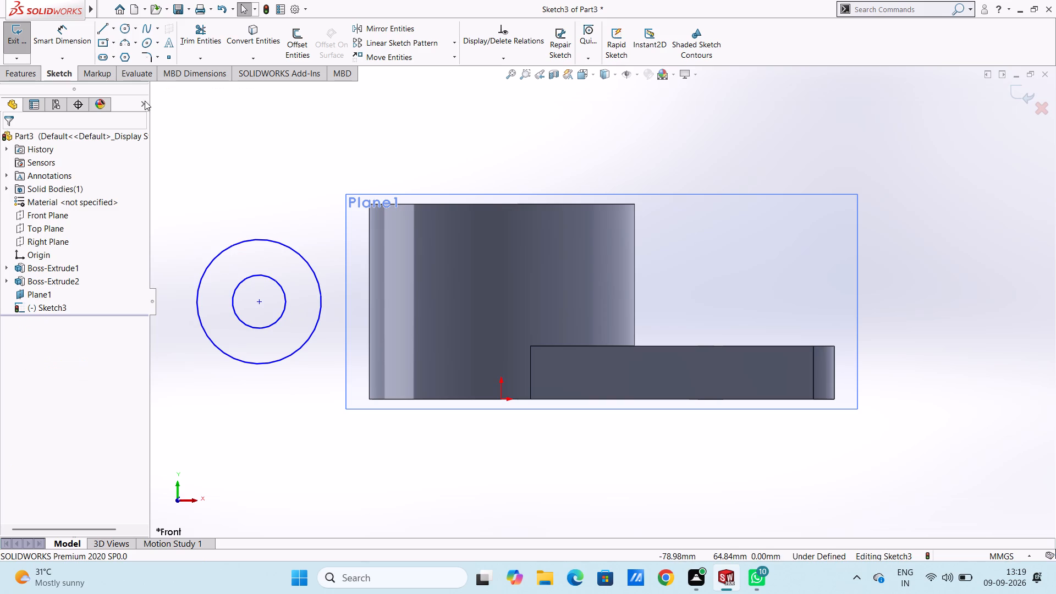
Dimension the horizontal distance from the circles' shared centre to the origin as 36 mm.
click(75, 41)
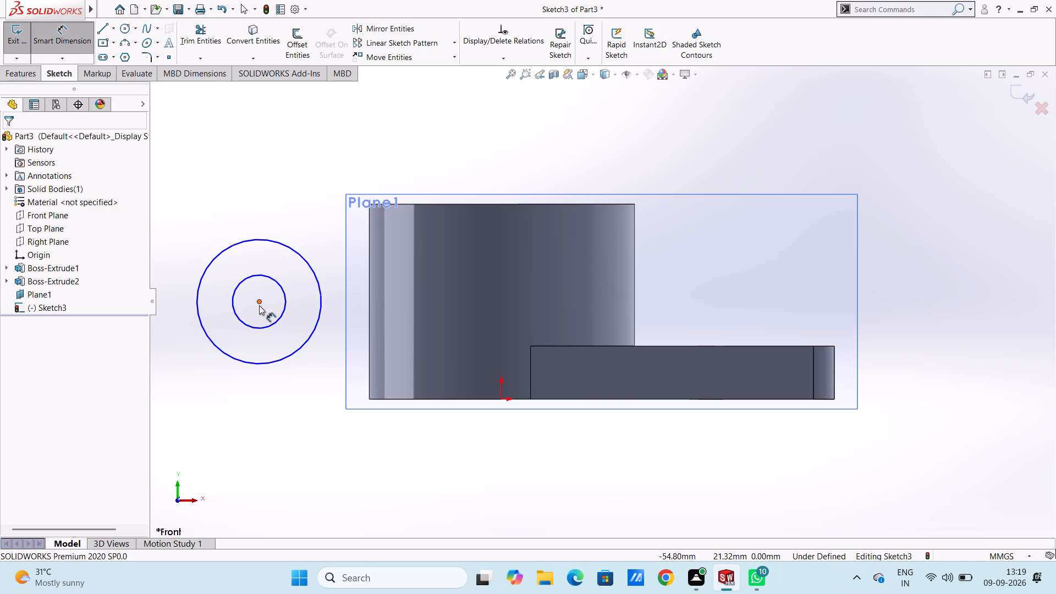
click(260, 305)
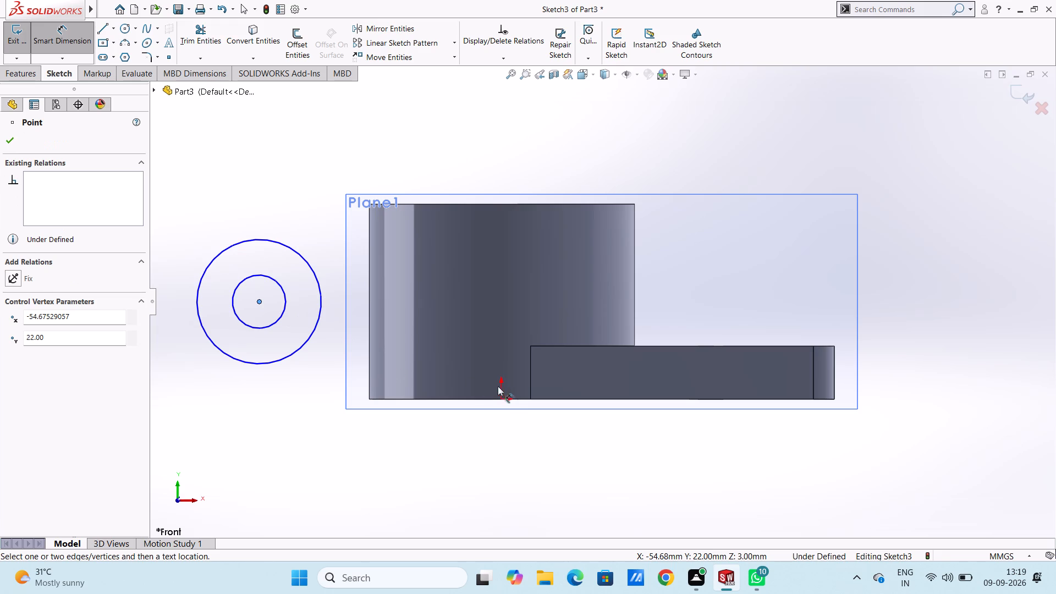
click(503, 399)
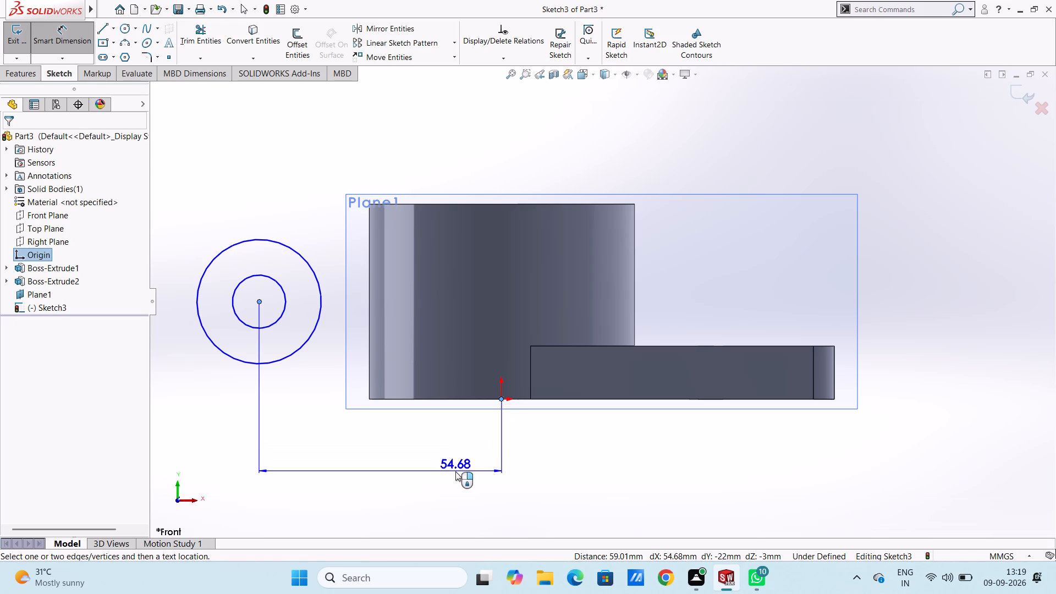
click(455, 471)
text(36)
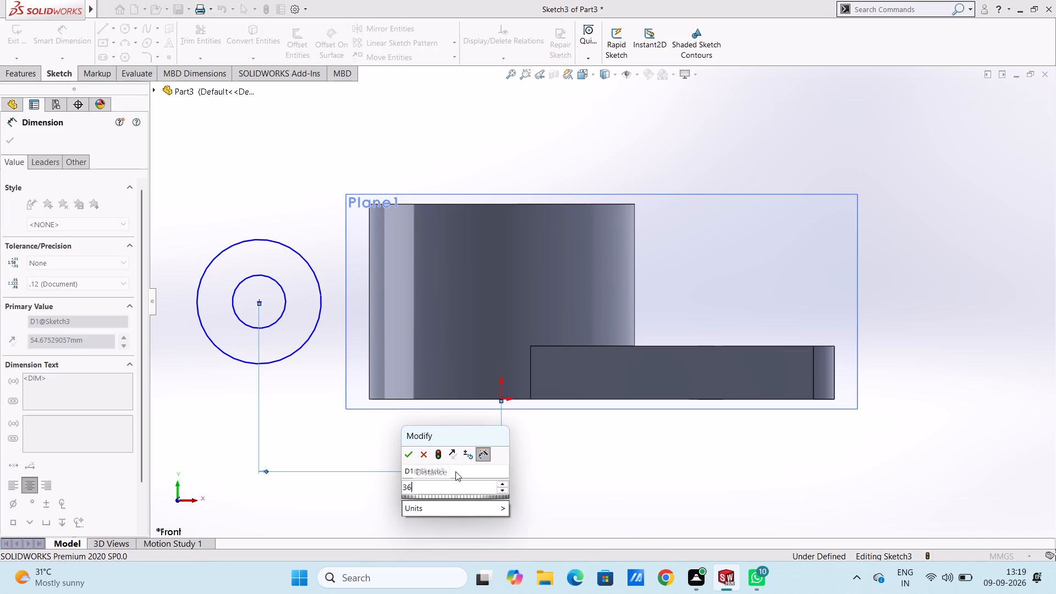
key(Return)
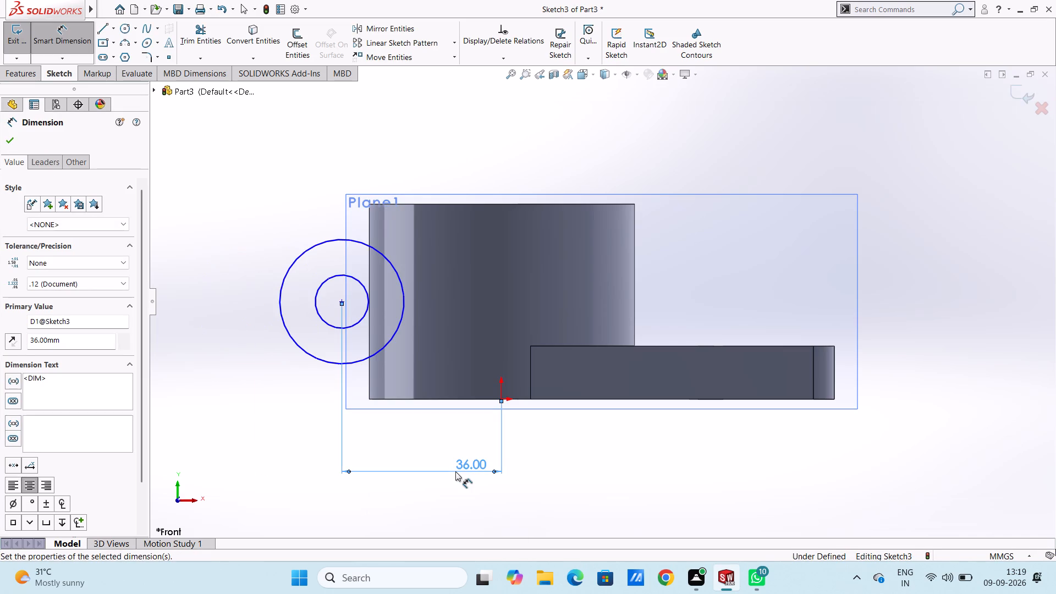
key(Escape)
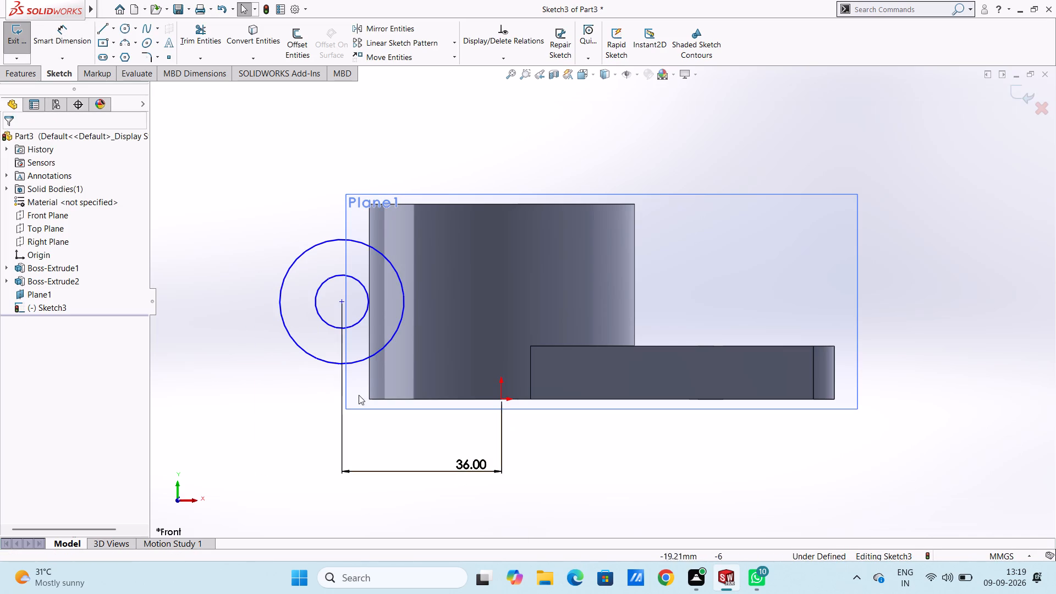
Dimension the vertical distance from the circles' shared centre to the origin as 22 mm.
click(78, 37)
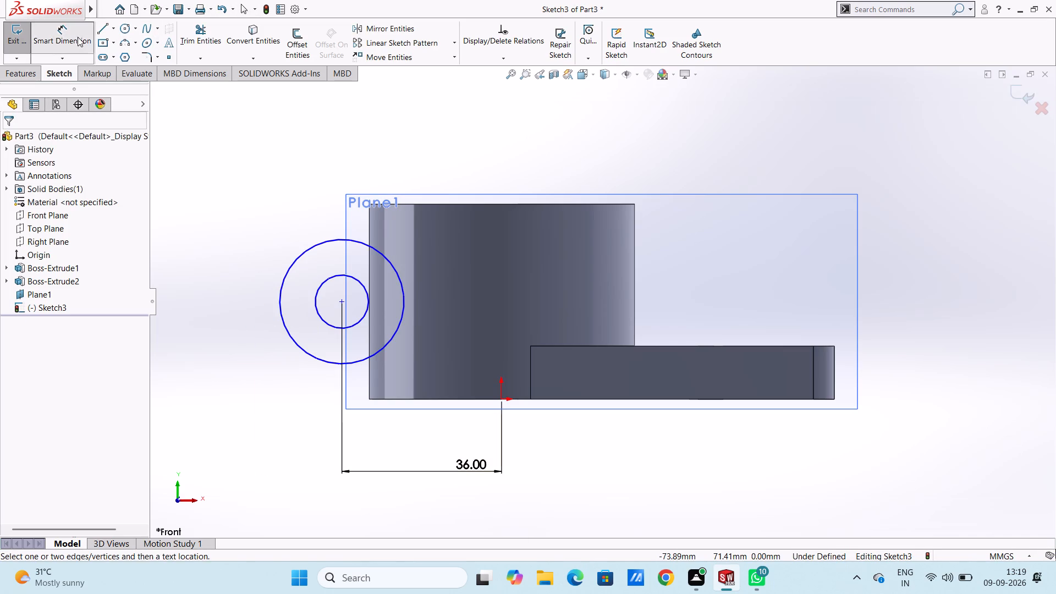
click(342, 300)
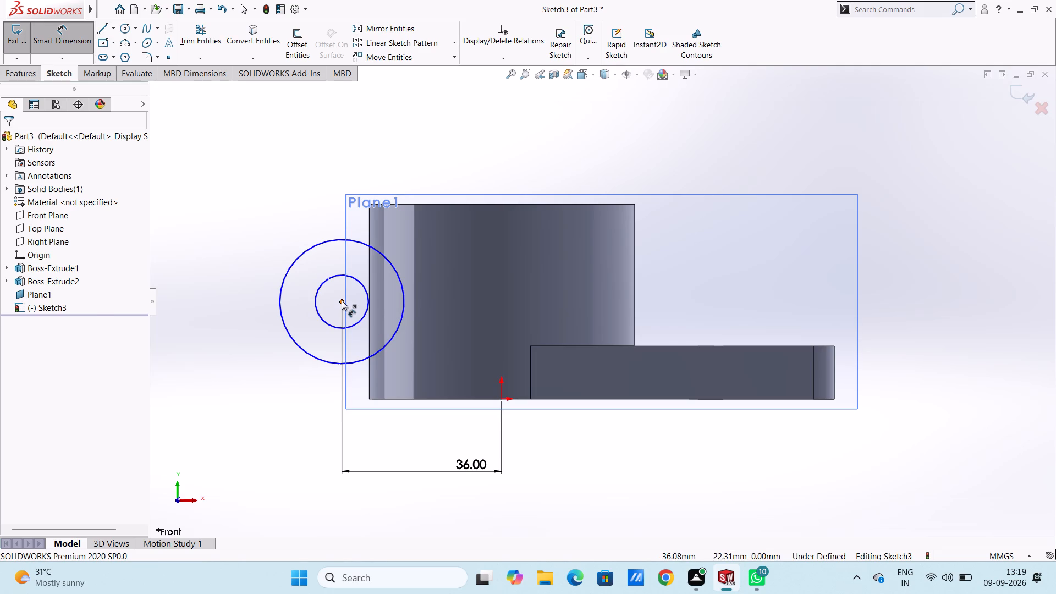
click(499, 398)
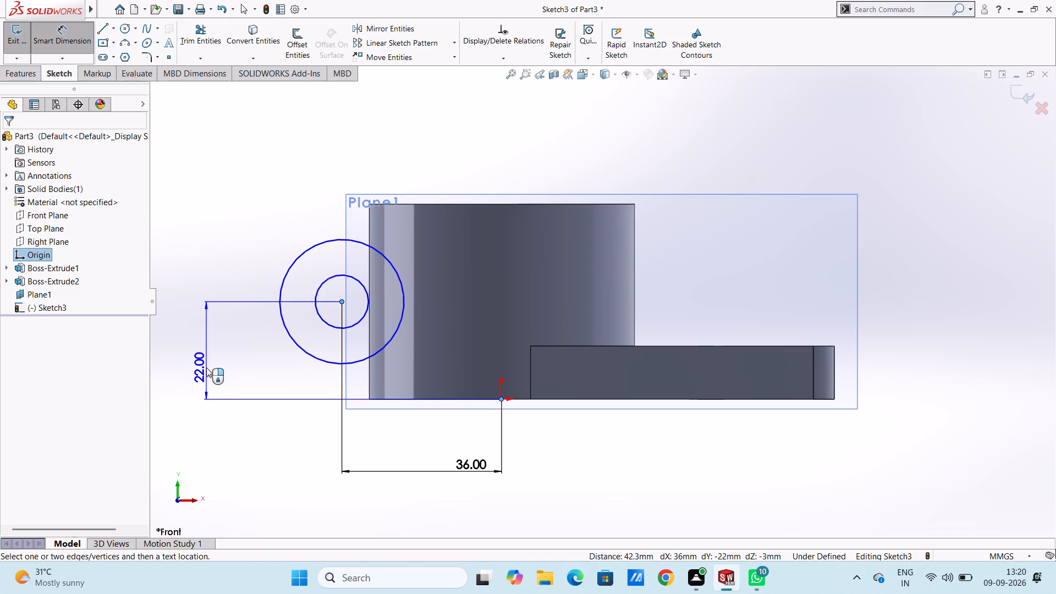
click(206, 367)
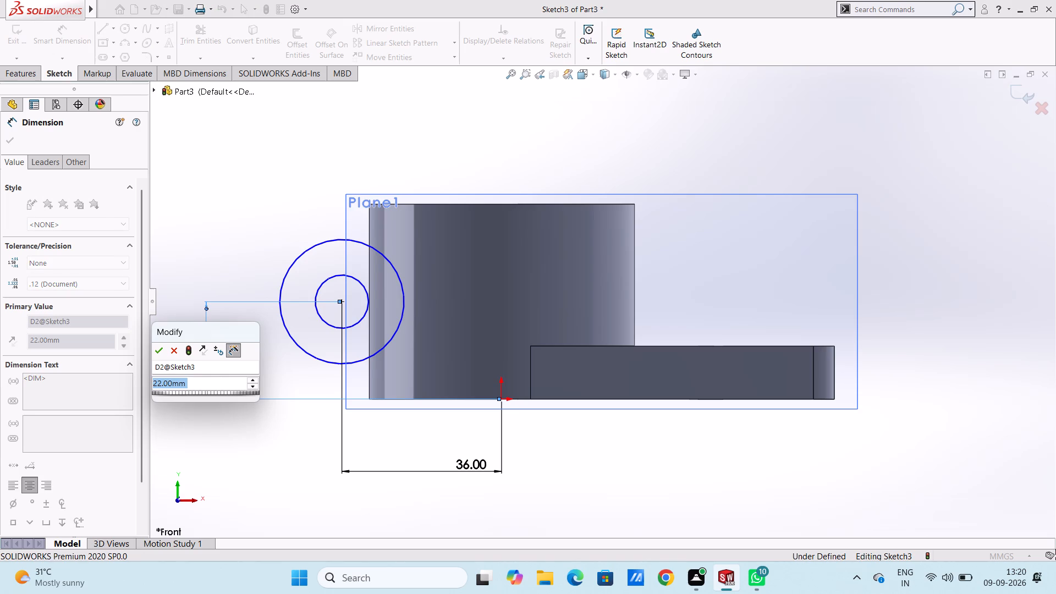
key(Return)
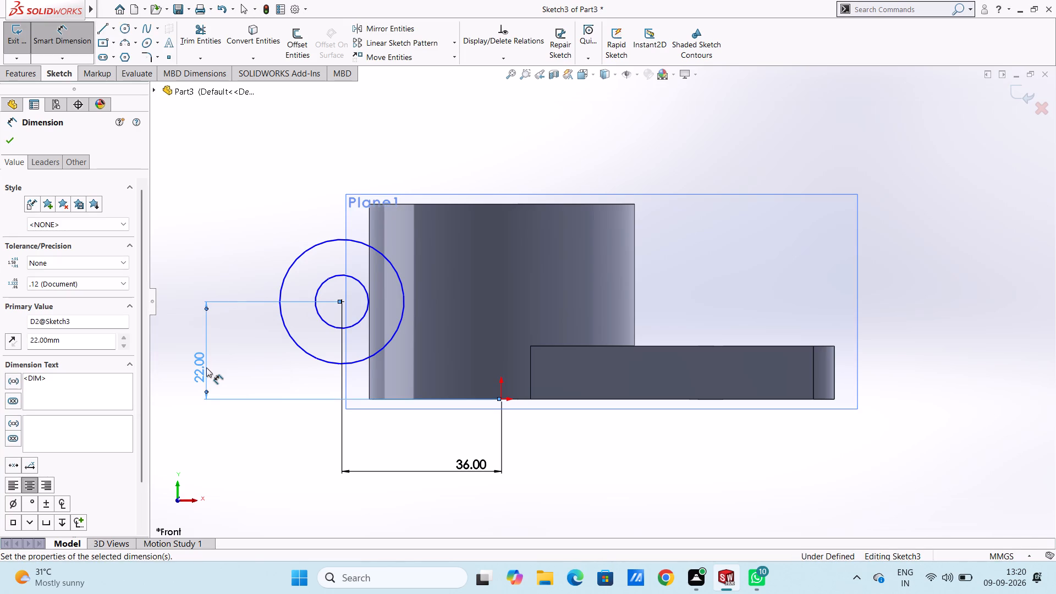
key(Escape)
key(Escape)
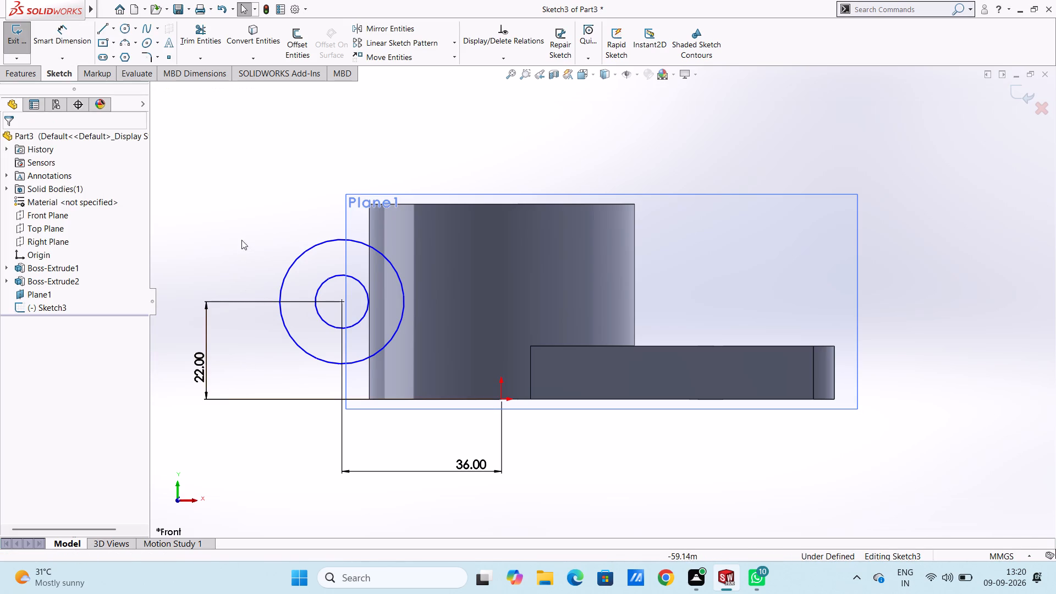
Dimension the outer circle's diameter as 28 mm and the inner circle's diameter as 12 mm.
click(73, 35)
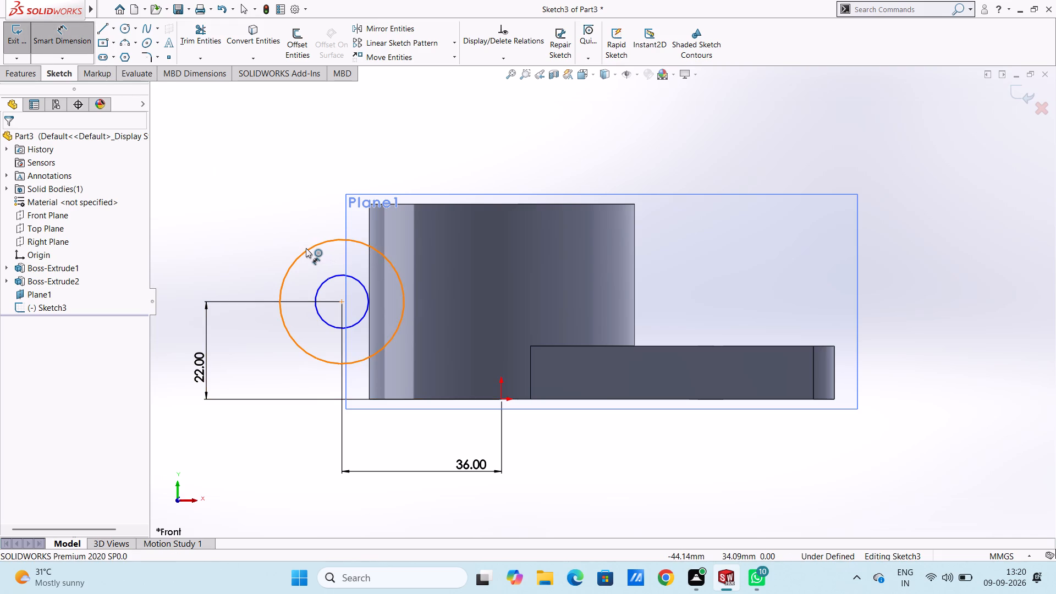
click(306, 248)
click(208, 140)
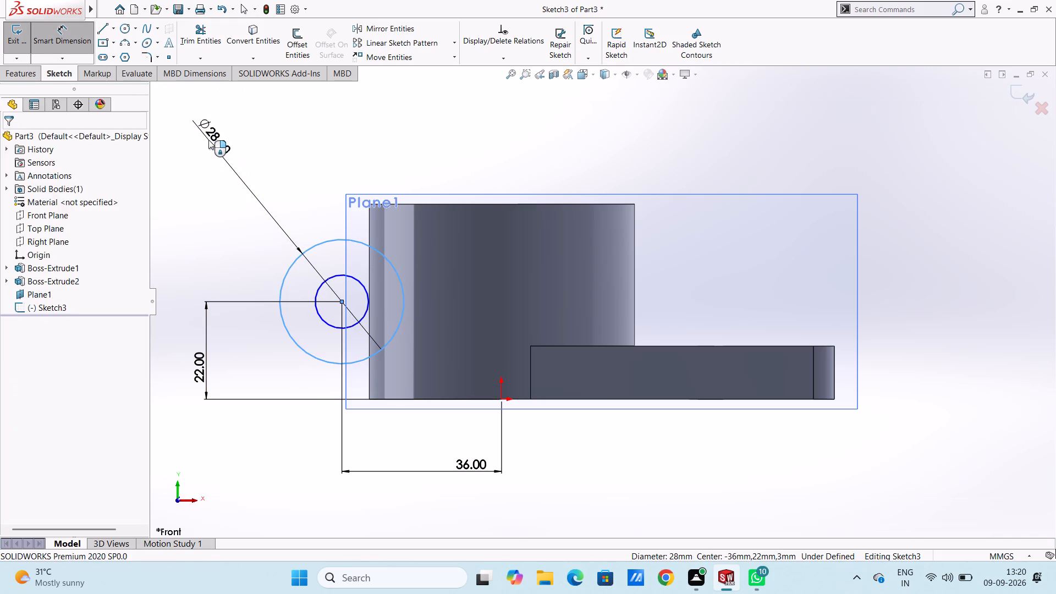
key(Return)
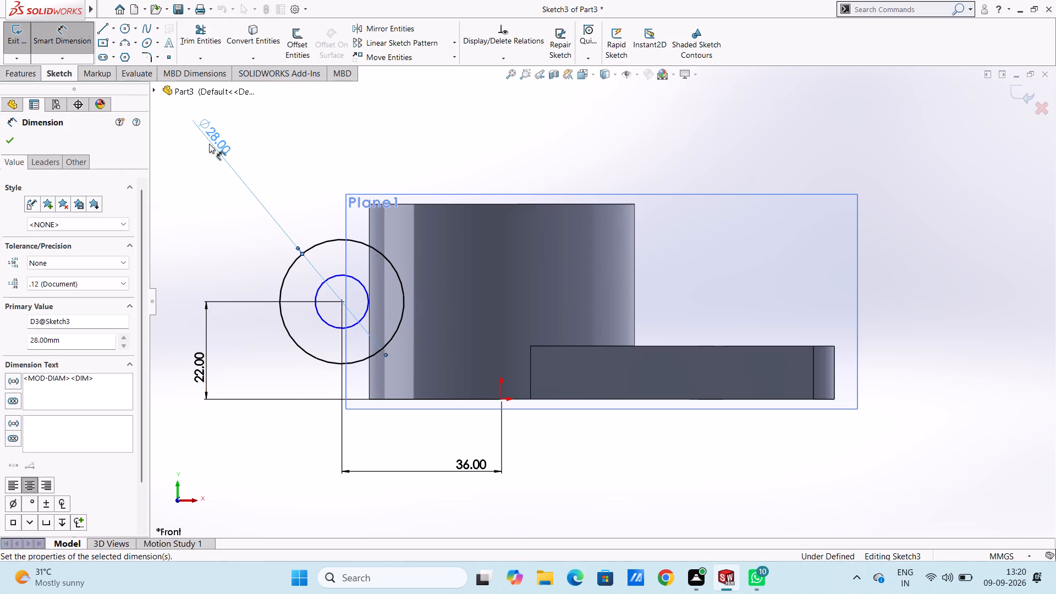
click(217, 171)
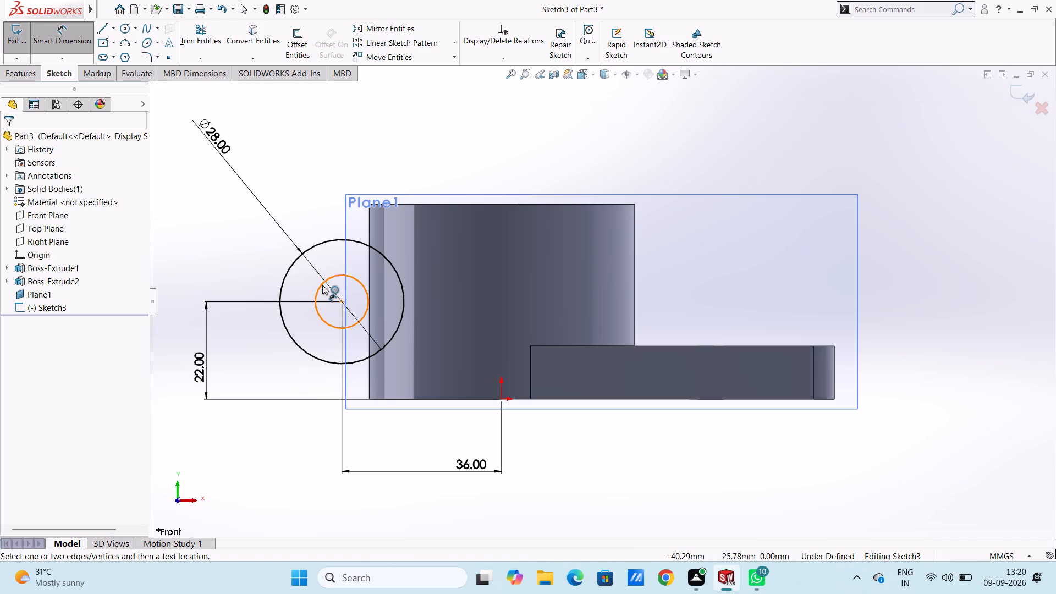
click(322, 285)
click(195, 178)
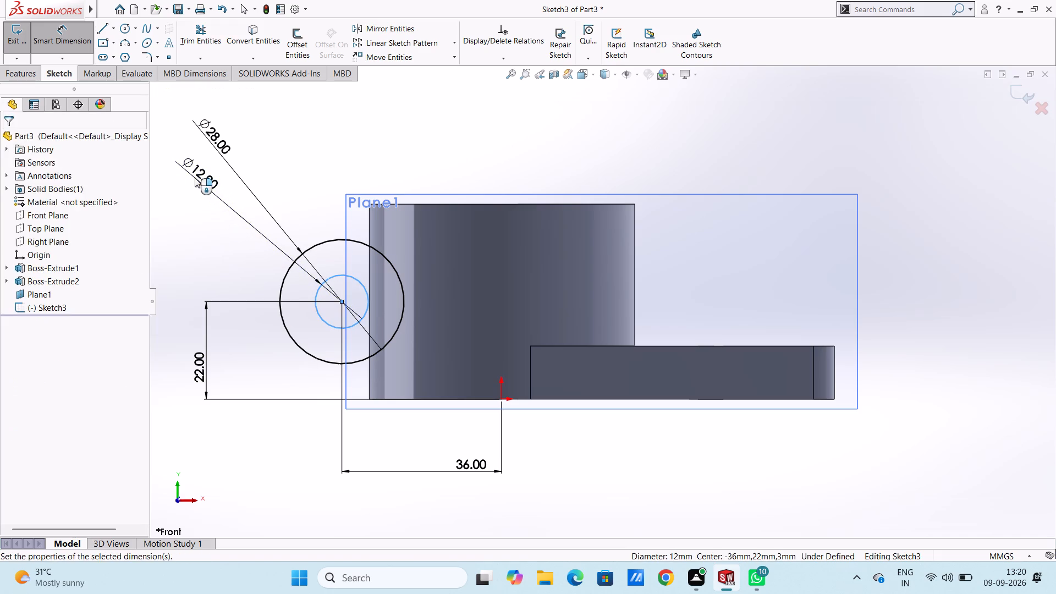
key(Return)
click(205, 202)
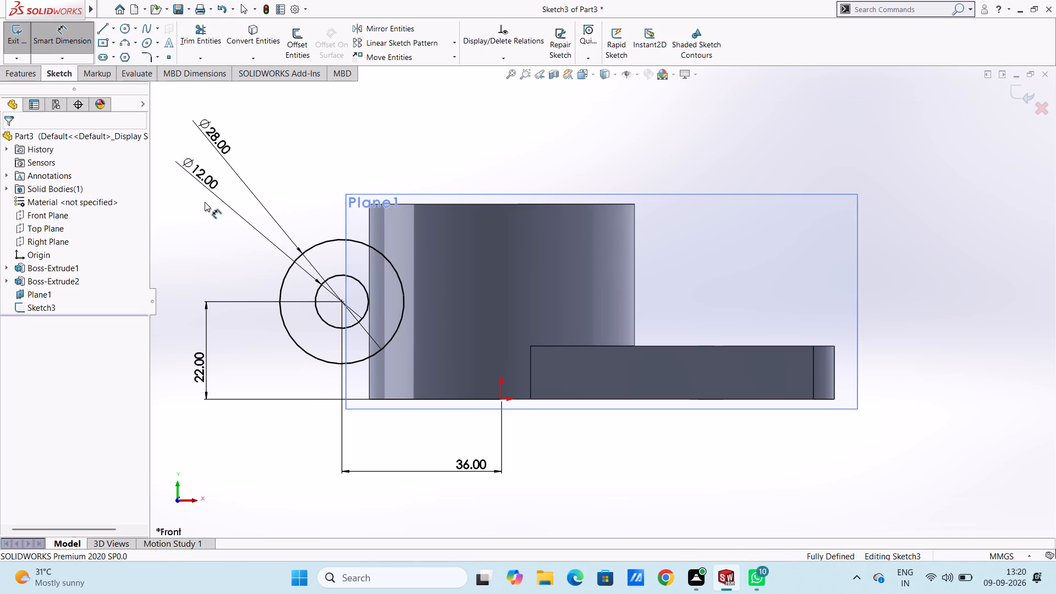
key(Escape)
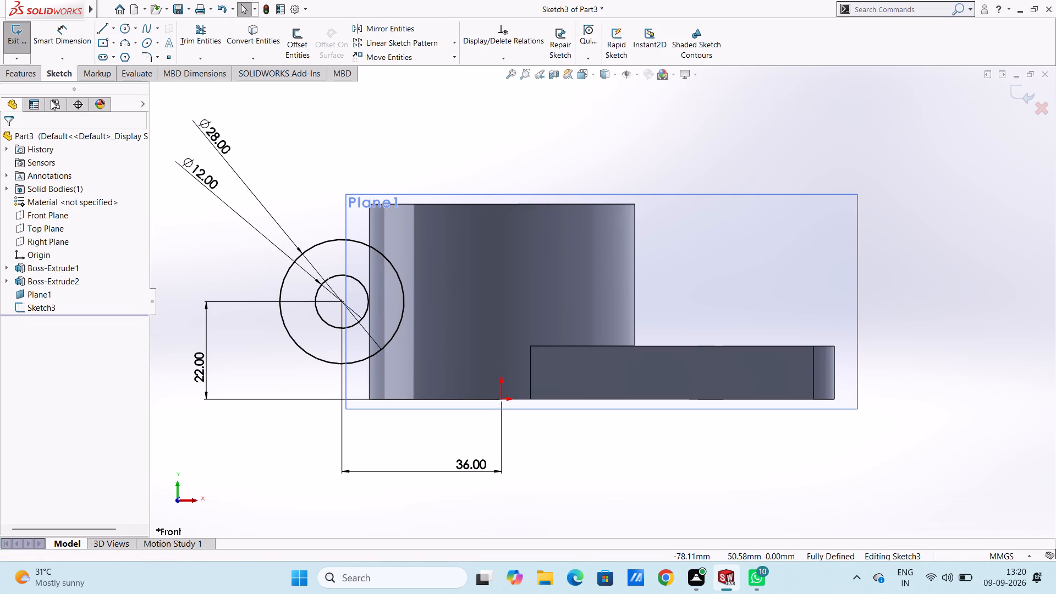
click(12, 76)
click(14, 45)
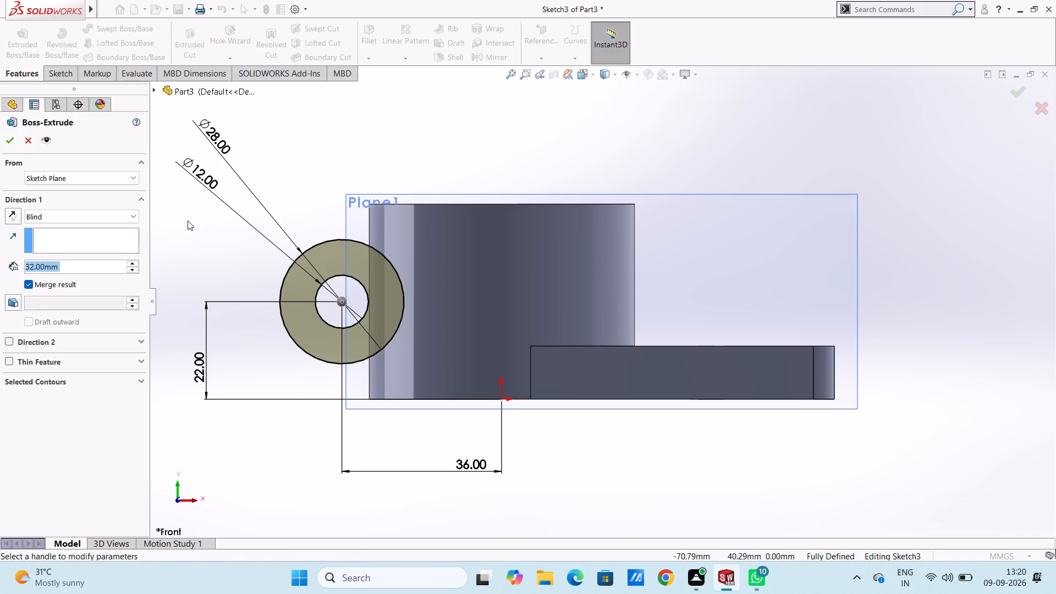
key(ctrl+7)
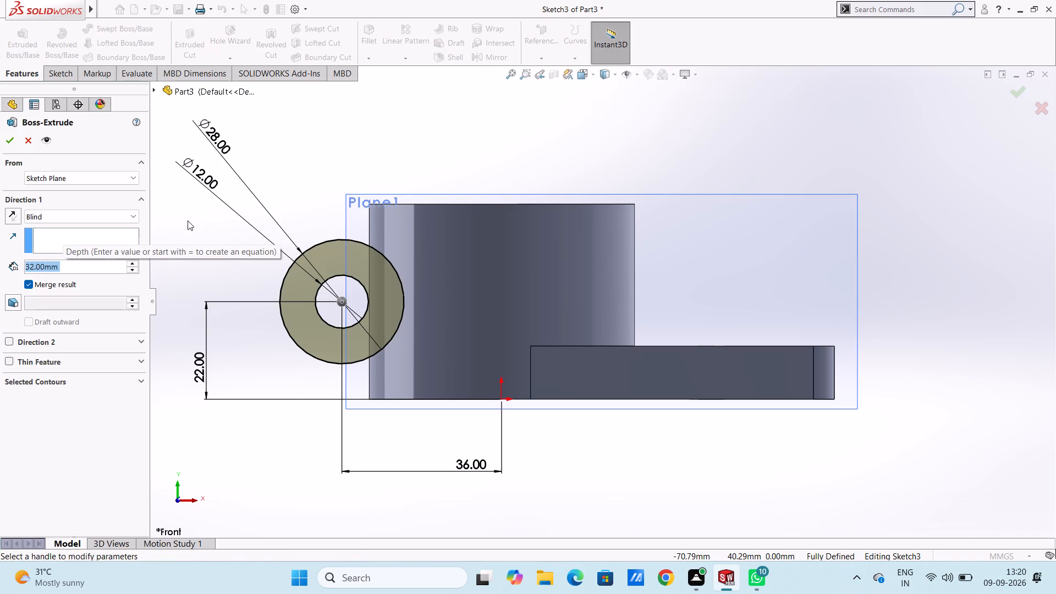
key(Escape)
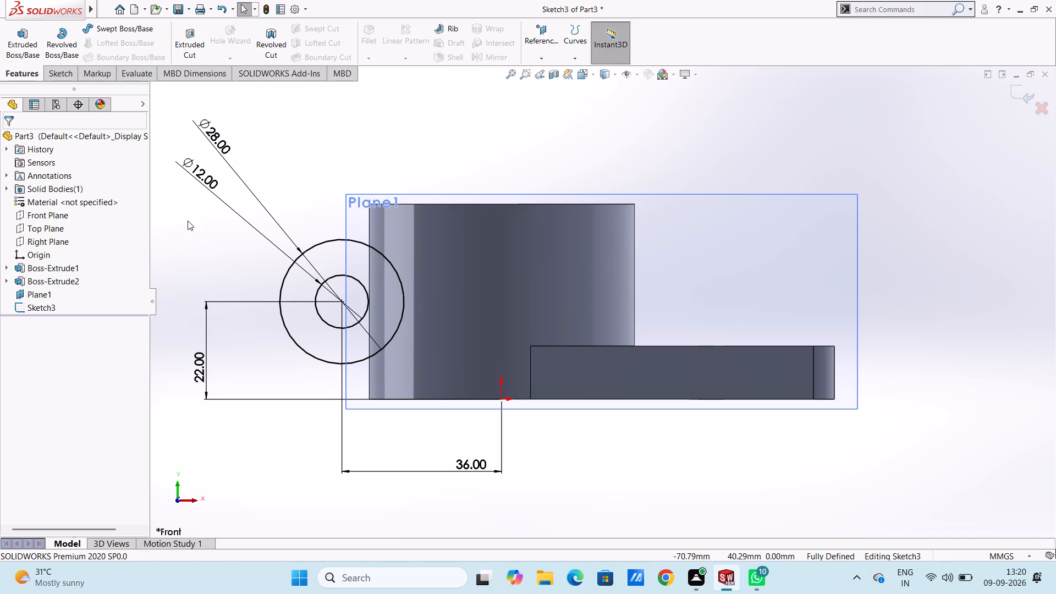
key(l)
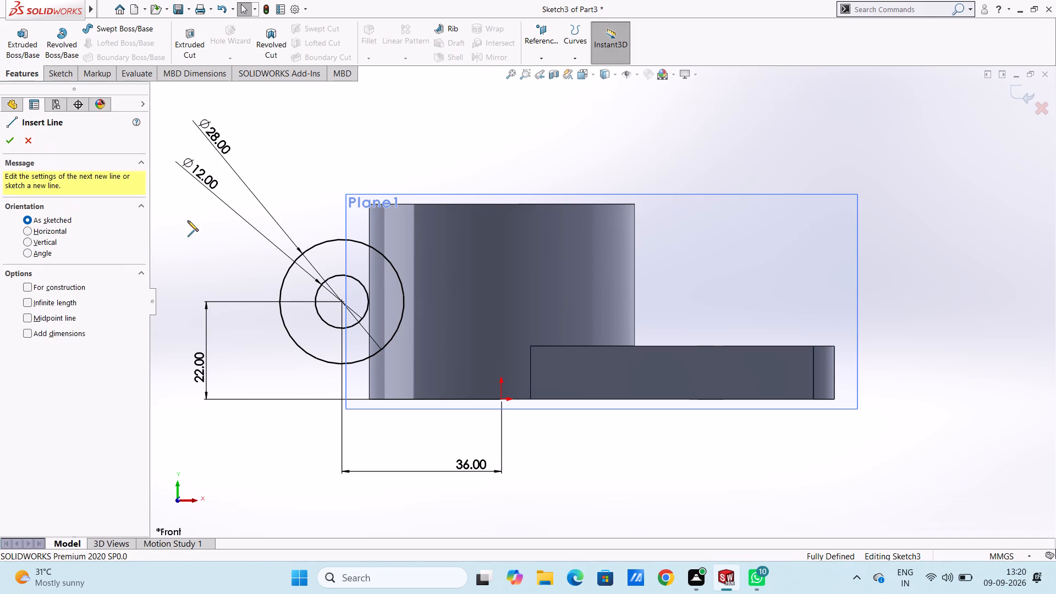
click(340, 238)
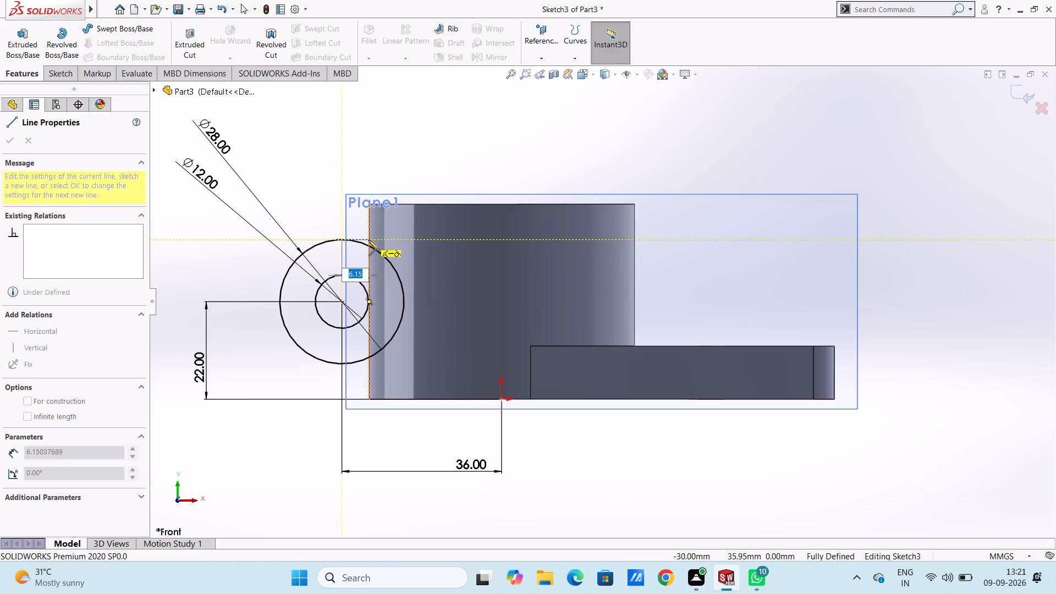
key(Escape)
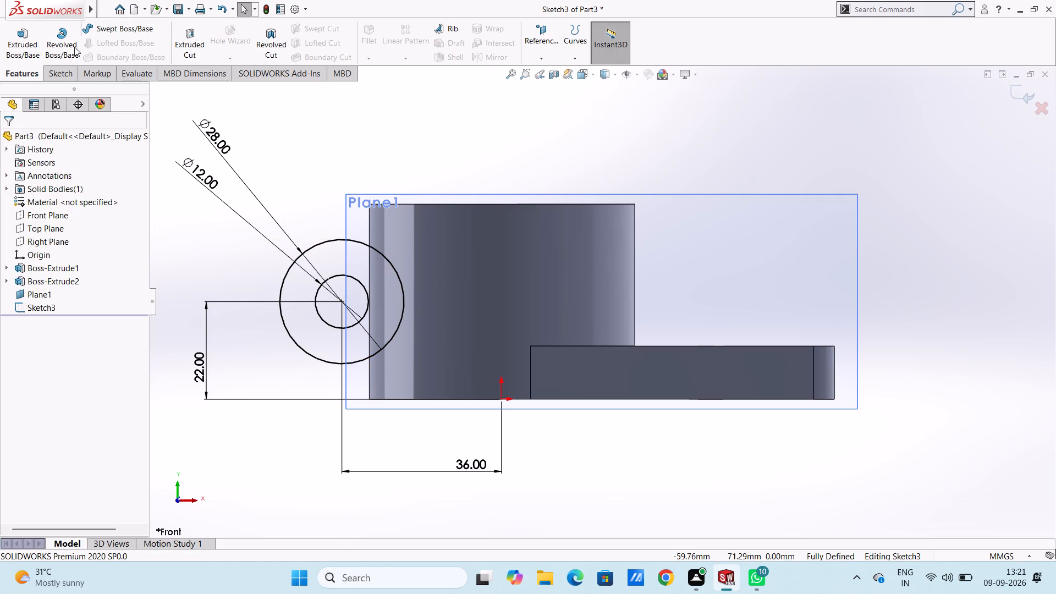
Draw a horizontal line about 6 mm long from the top of the 28 mm circle to the boss's outer vertical edge.
click(57, 75)
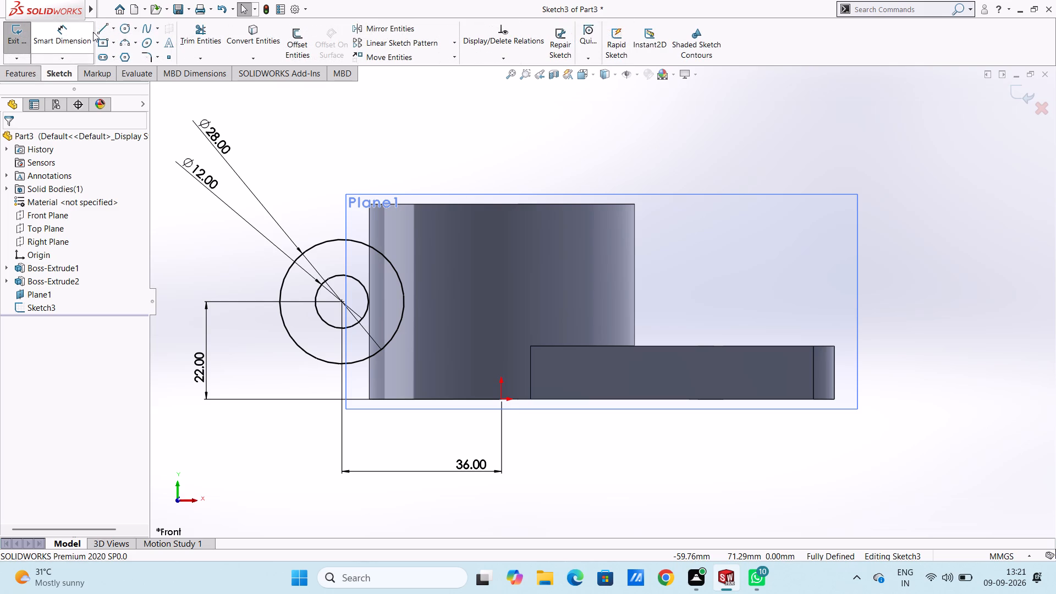
click(102, 28)
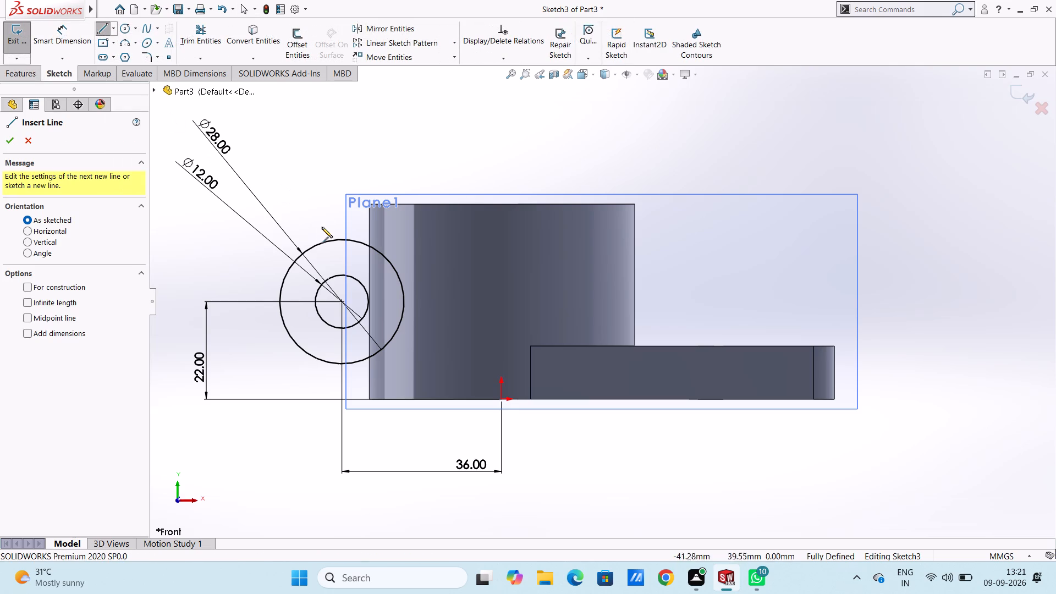
click(342, 241)
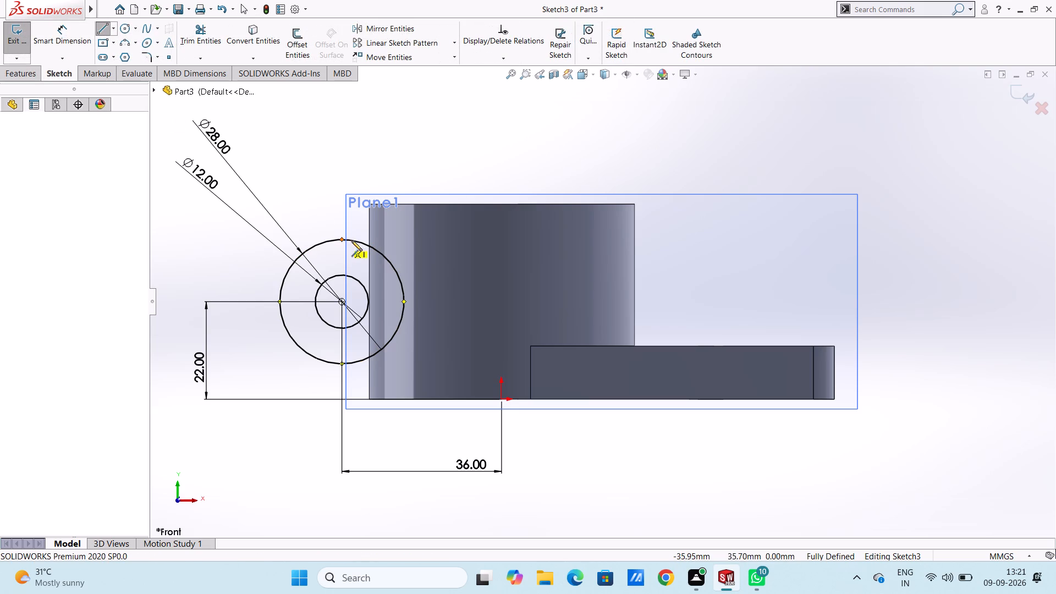
click(369, 240)
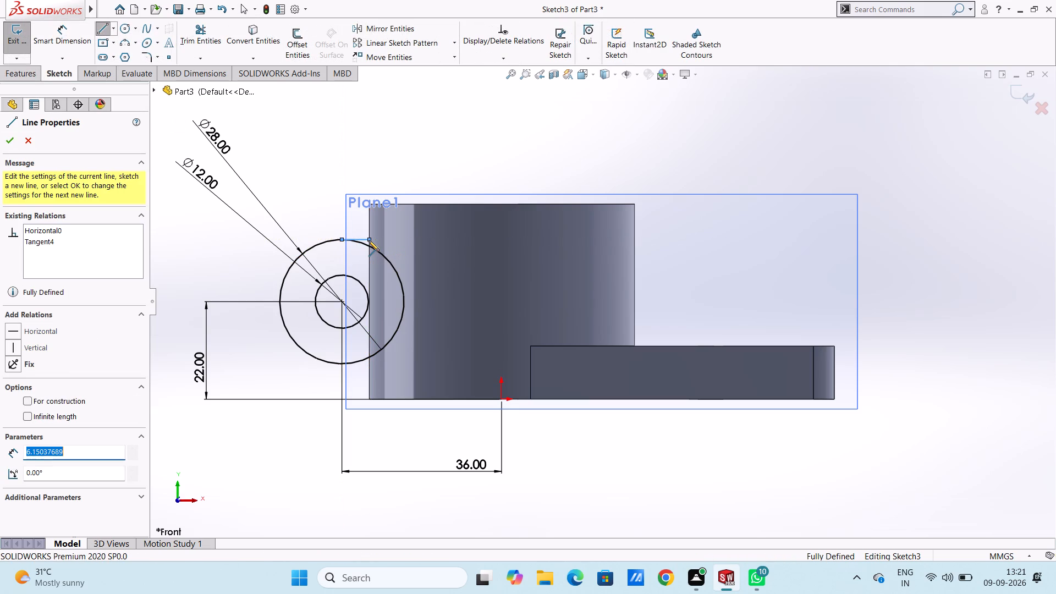
key(Escape)
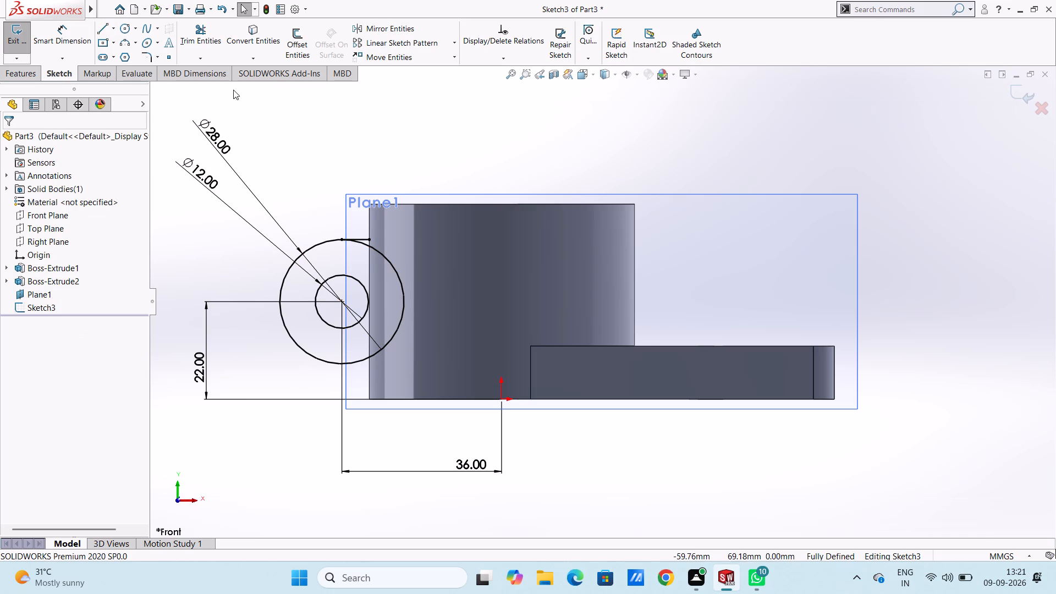
Draw a horizontal line from the 28 mm circle's bottom to the boss edge, continuing with a 28 mm vertical line up to the upper line's end.
click(104, 31)
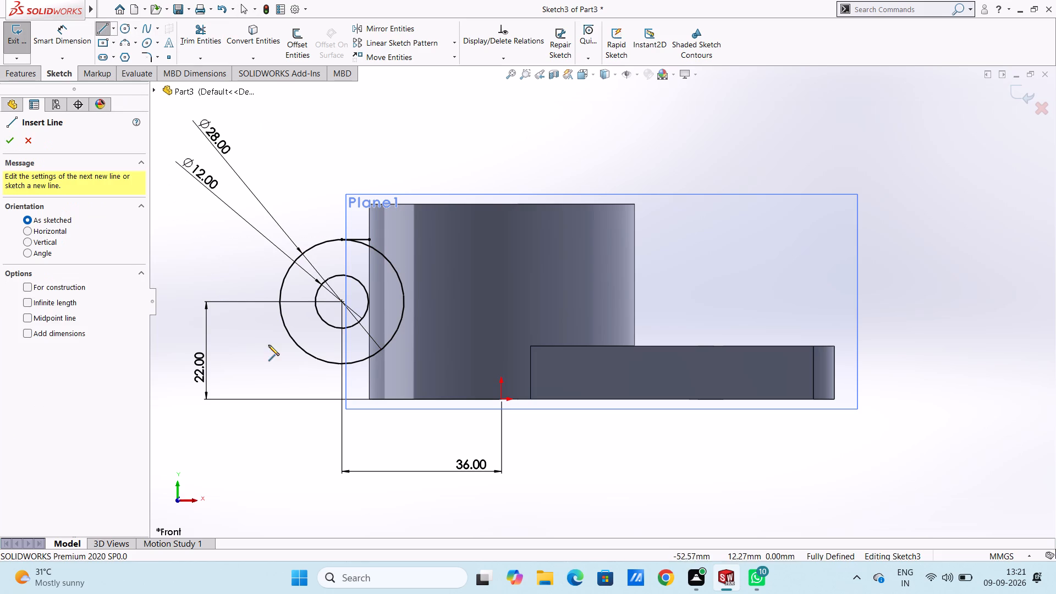
click(340, 364)
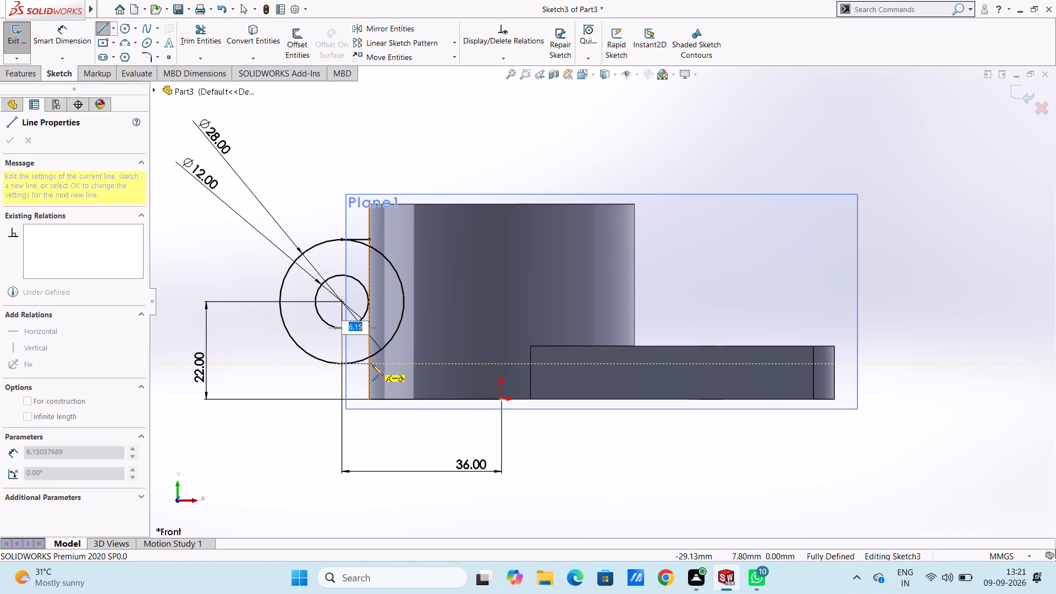
click(367, 364)
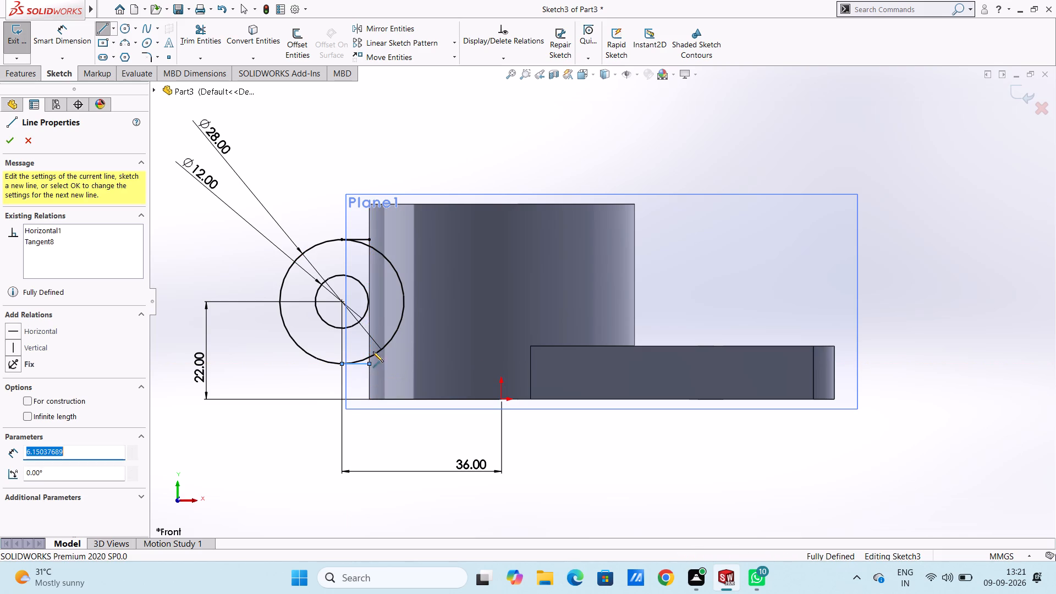
click(370, 240)
key(Escape)
key(Escape)
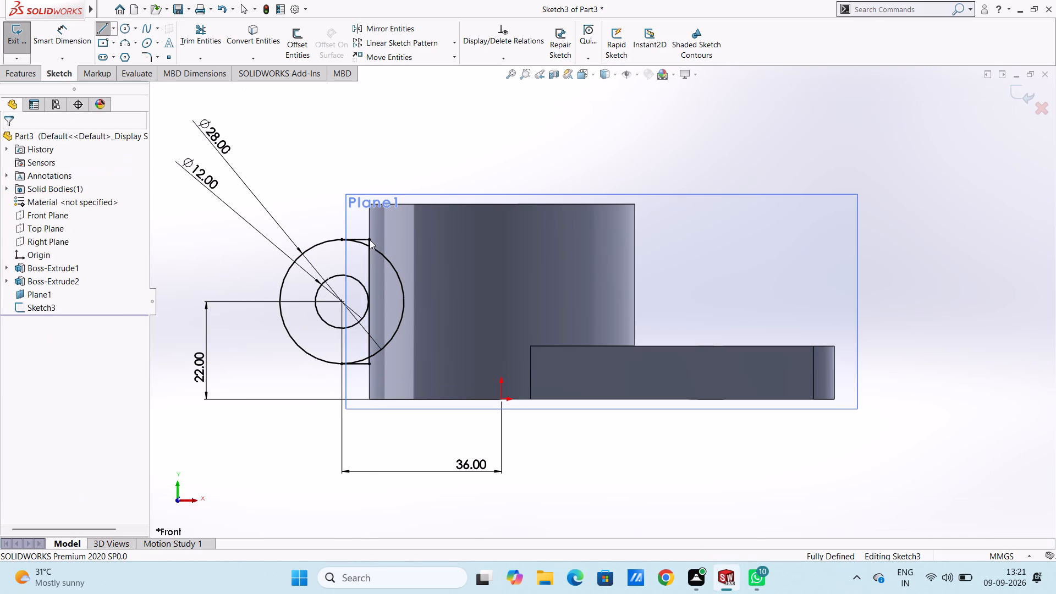
Trim away the 28 mm circle's boss-side arcs, starting with the upper piece and the portion beyond the vertical line.
click(216, 38)
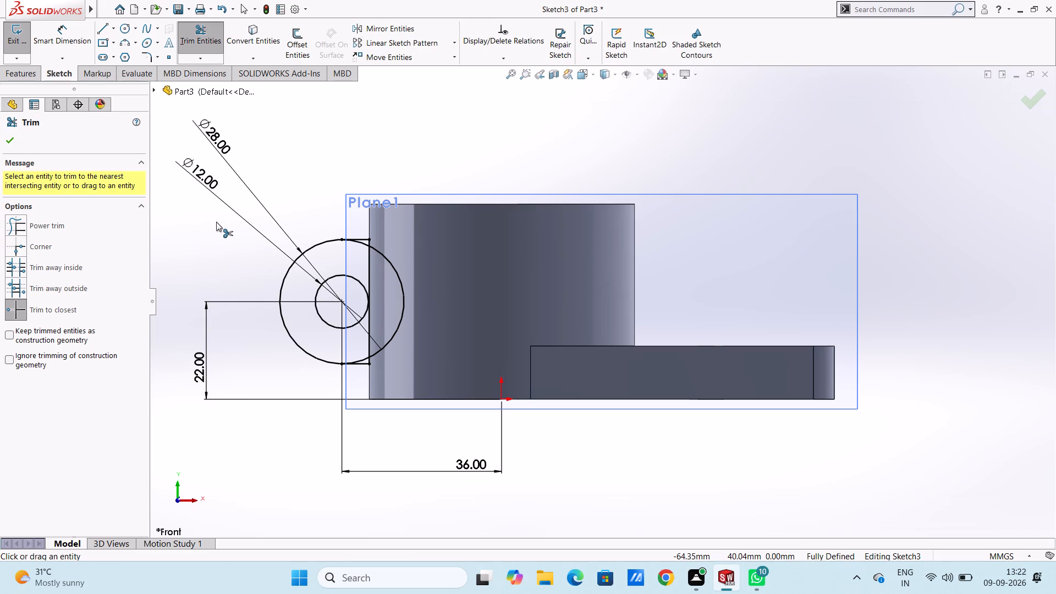
click(361, 245)
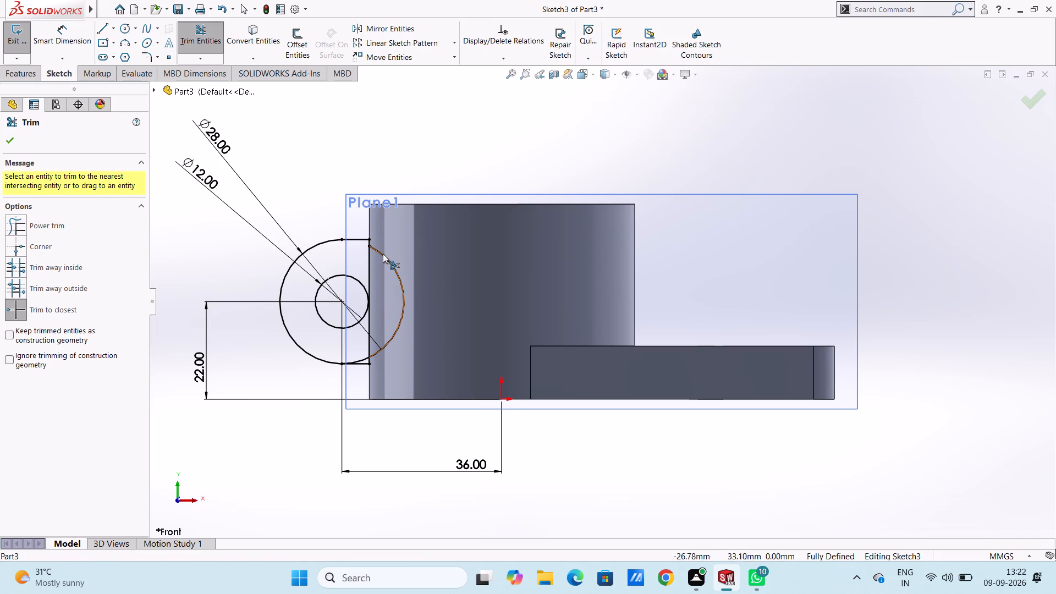
click(383, 254)
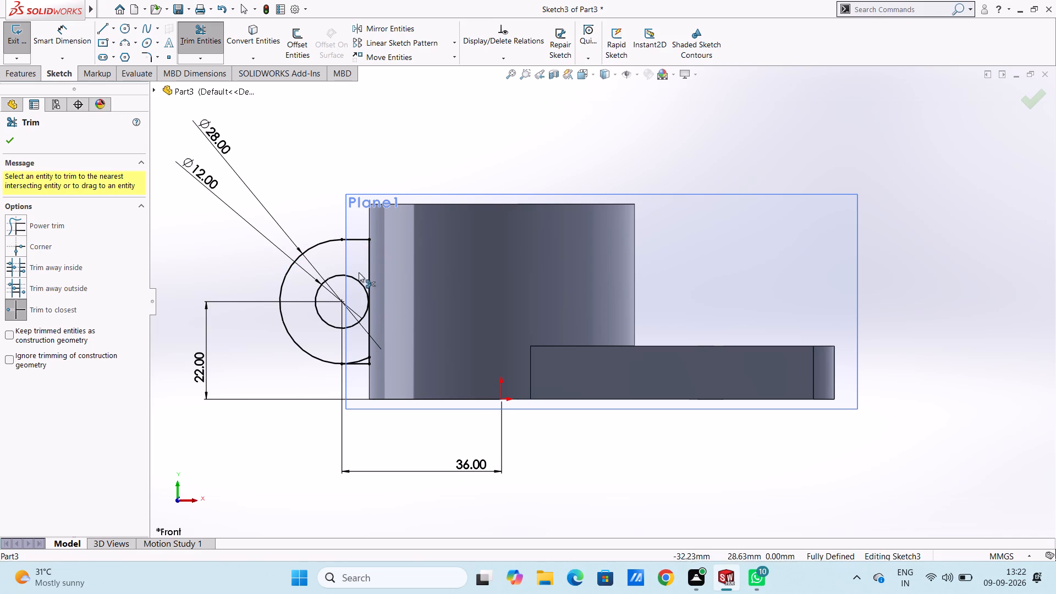
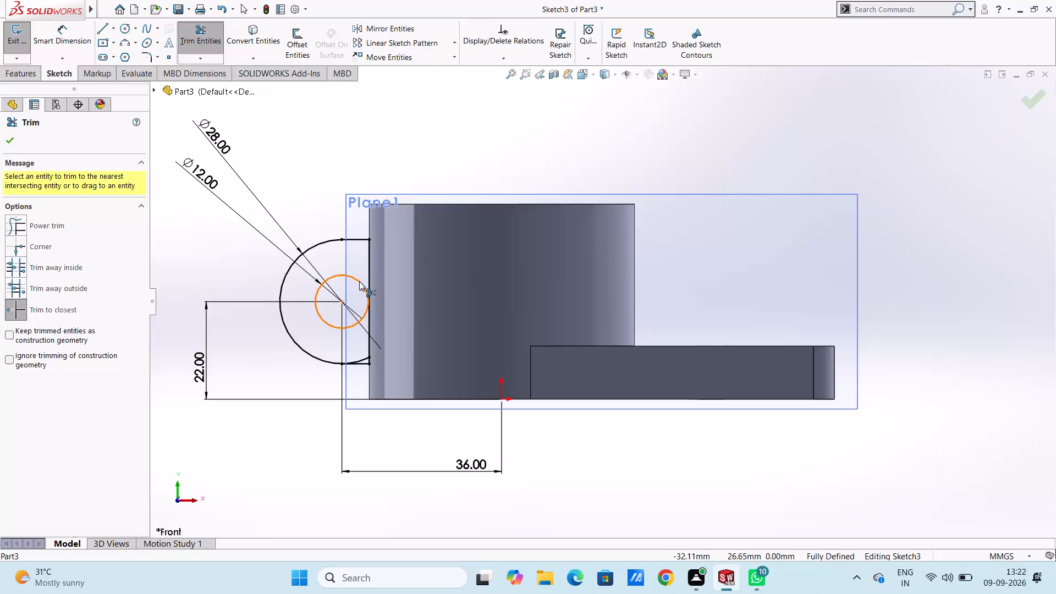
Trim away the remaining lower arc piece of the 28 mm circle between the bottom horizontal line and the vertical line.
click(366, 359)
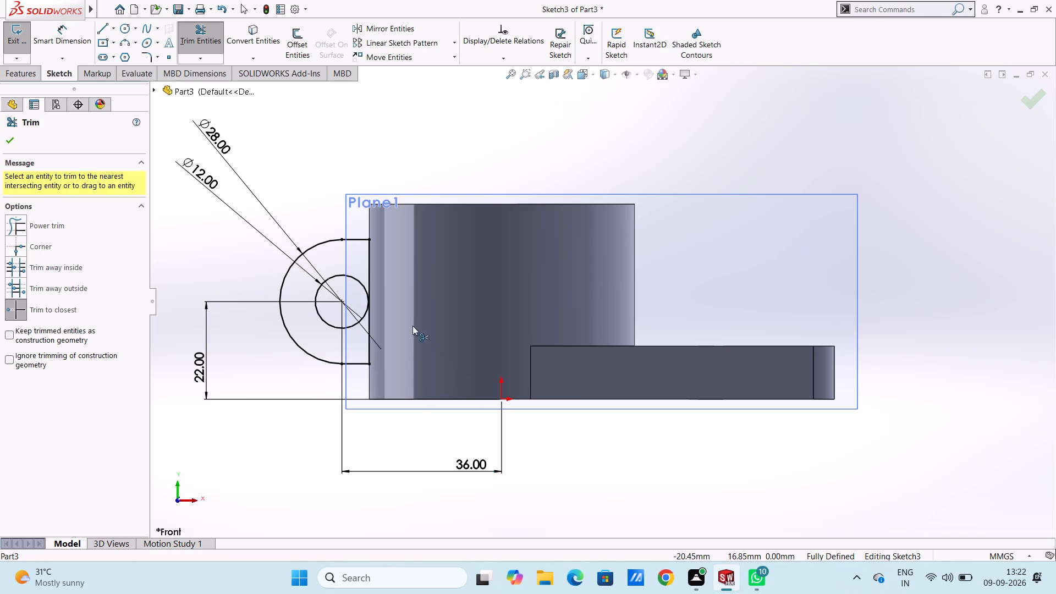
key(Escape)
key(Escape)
Examine the closed lug profile's position against the split boss from the front and back.
right_click(370, 160)
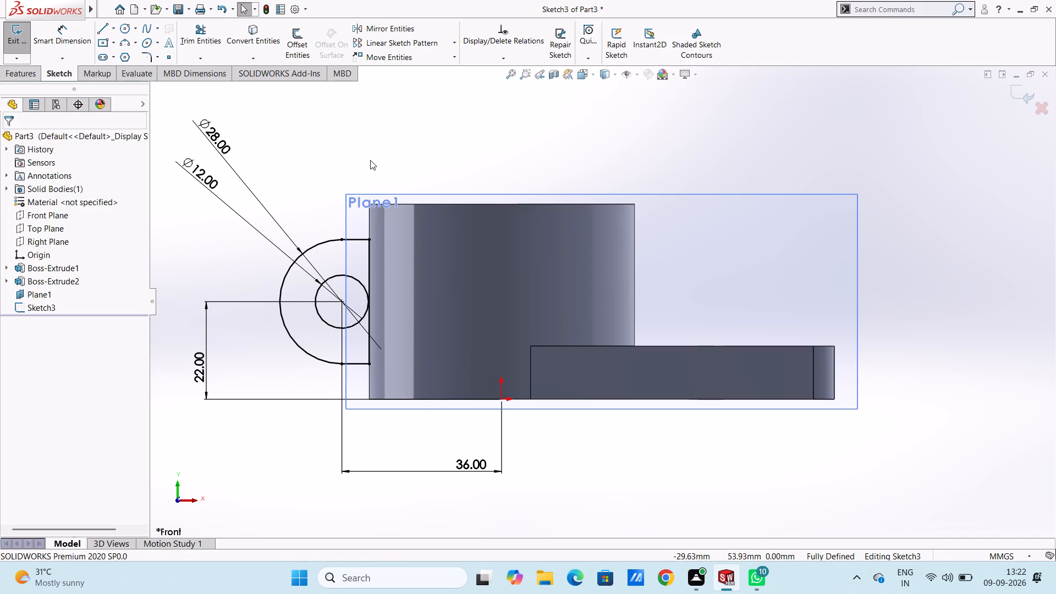
drag(414, 181, 522, 211)
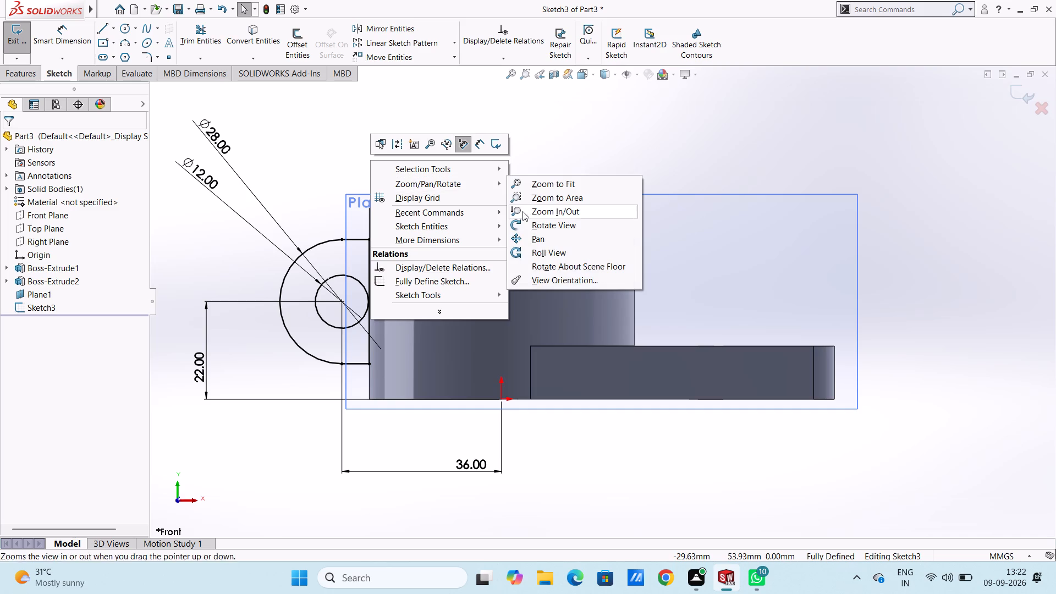
drag(522, 211, 532, 226)
click(532, 226)
drag(444, 261, 448, 262)
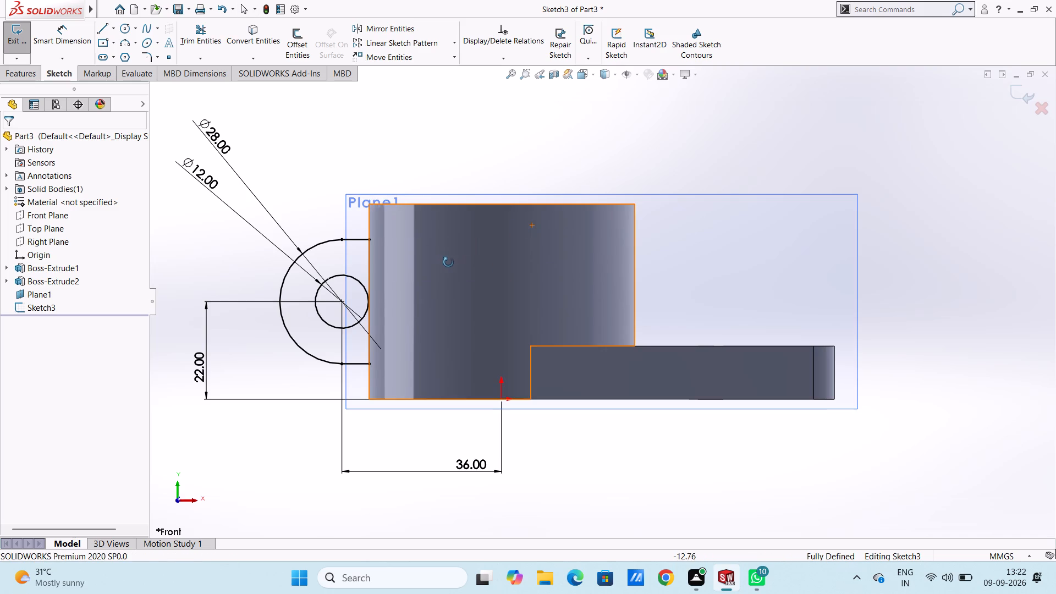
drag(448, 262, 619, 287)
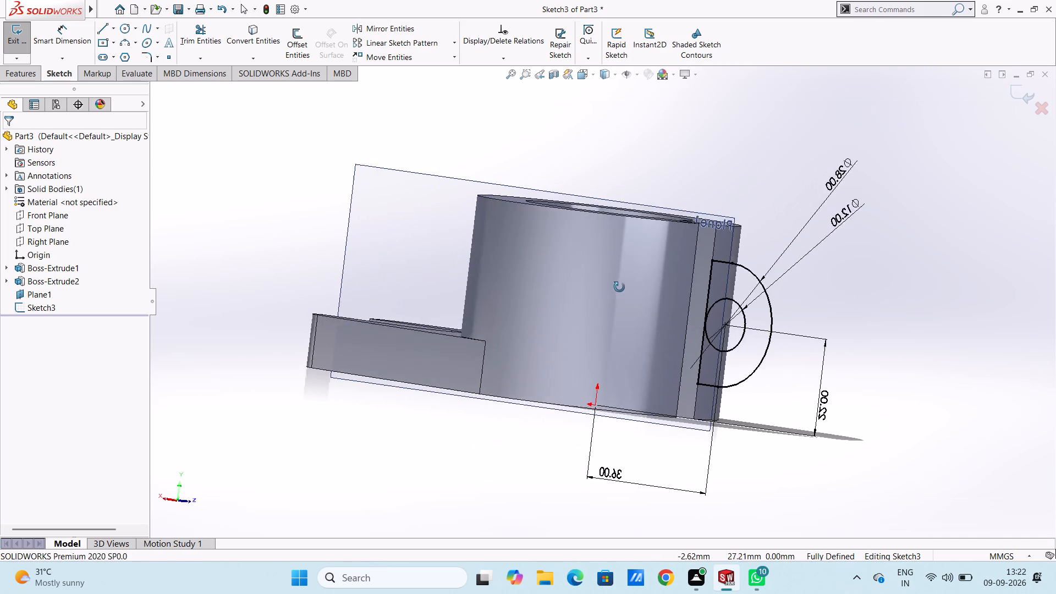
drag(619, 287, 427, 276)
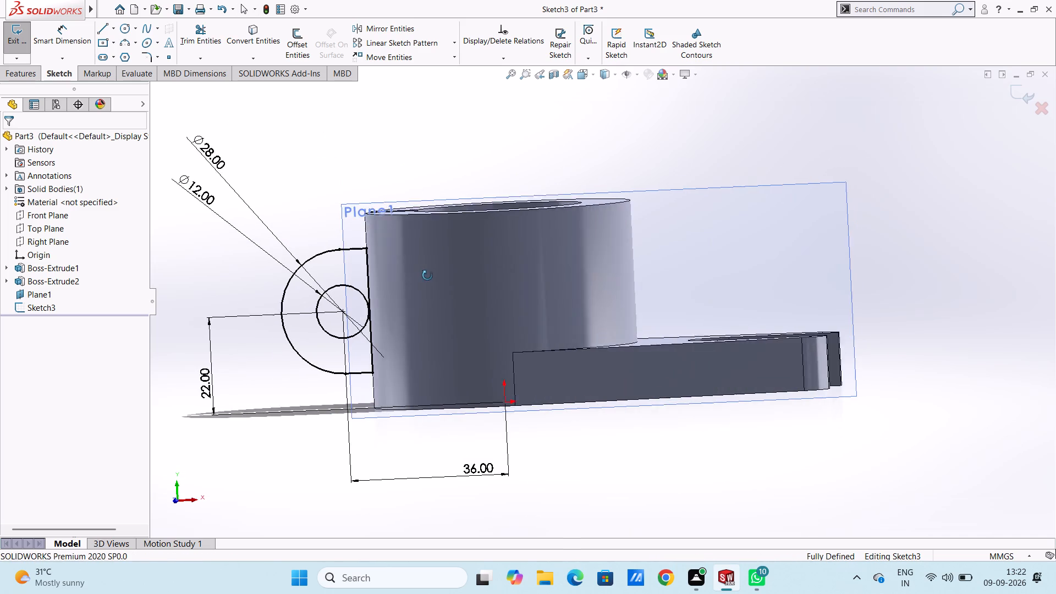
drag(427, 276, 447, 277)
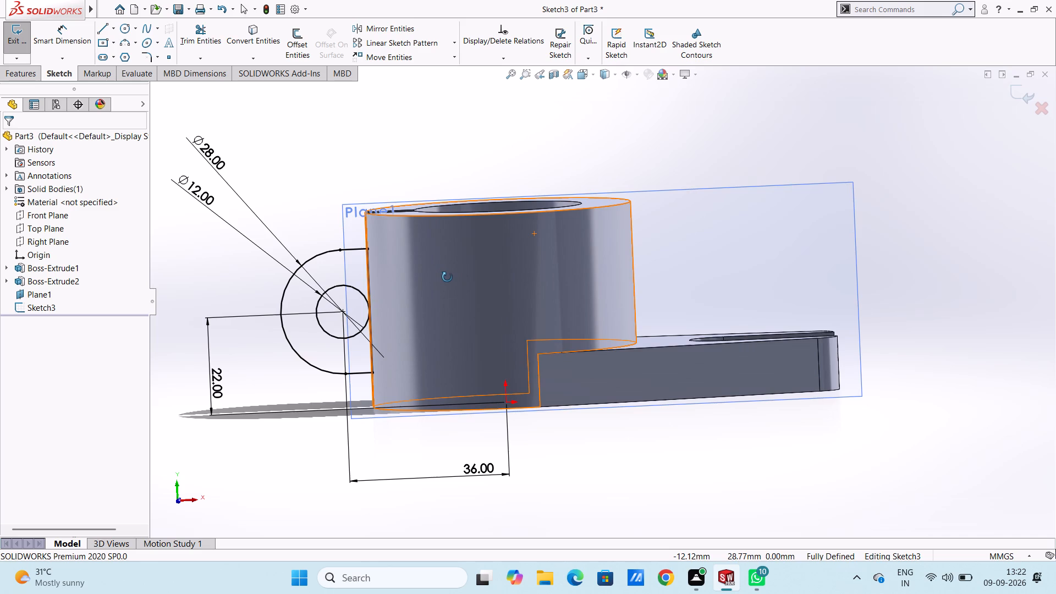
key(Escape)
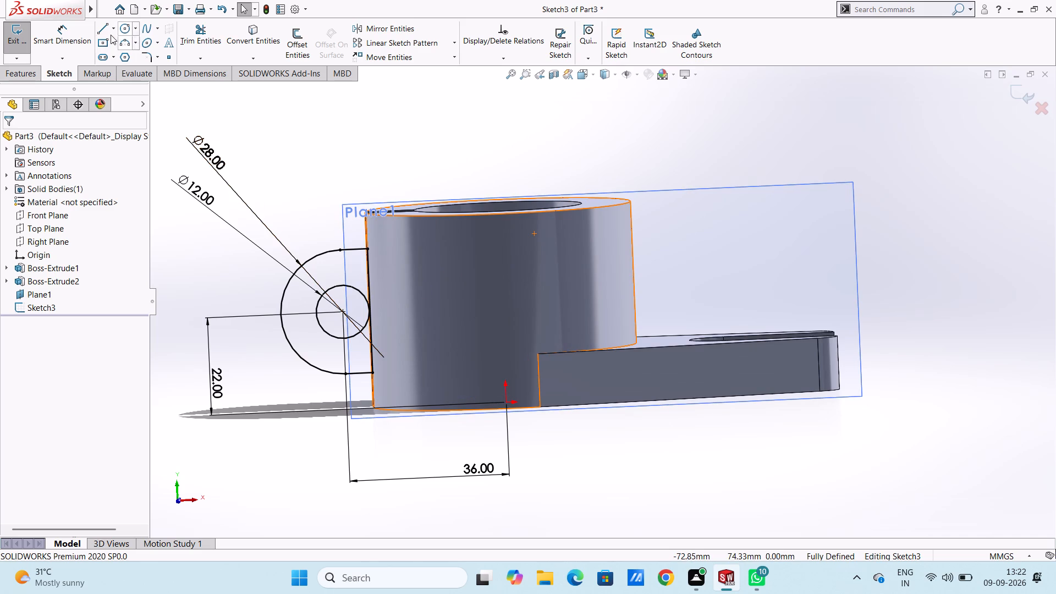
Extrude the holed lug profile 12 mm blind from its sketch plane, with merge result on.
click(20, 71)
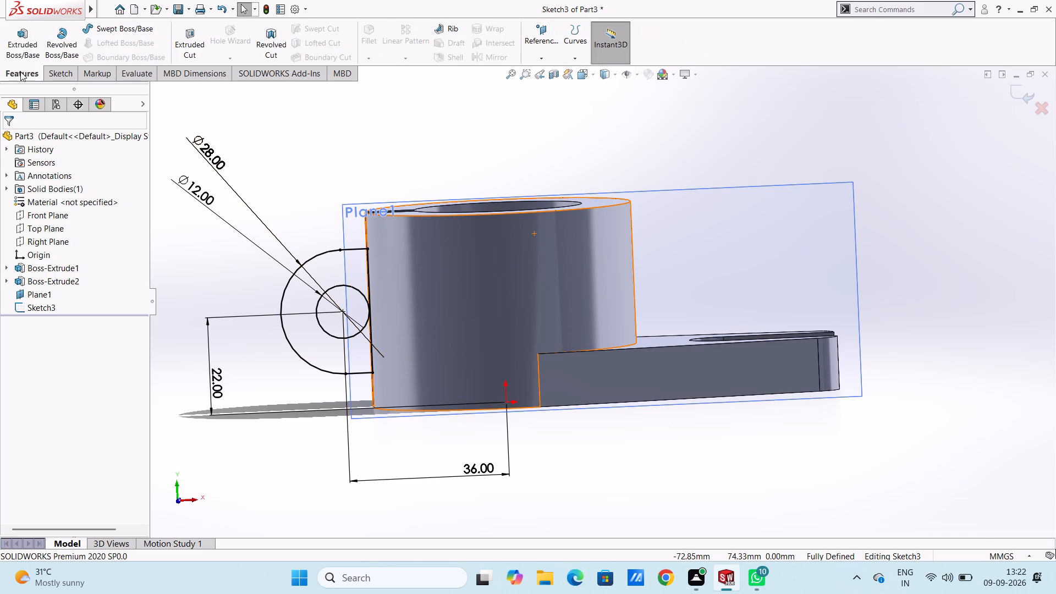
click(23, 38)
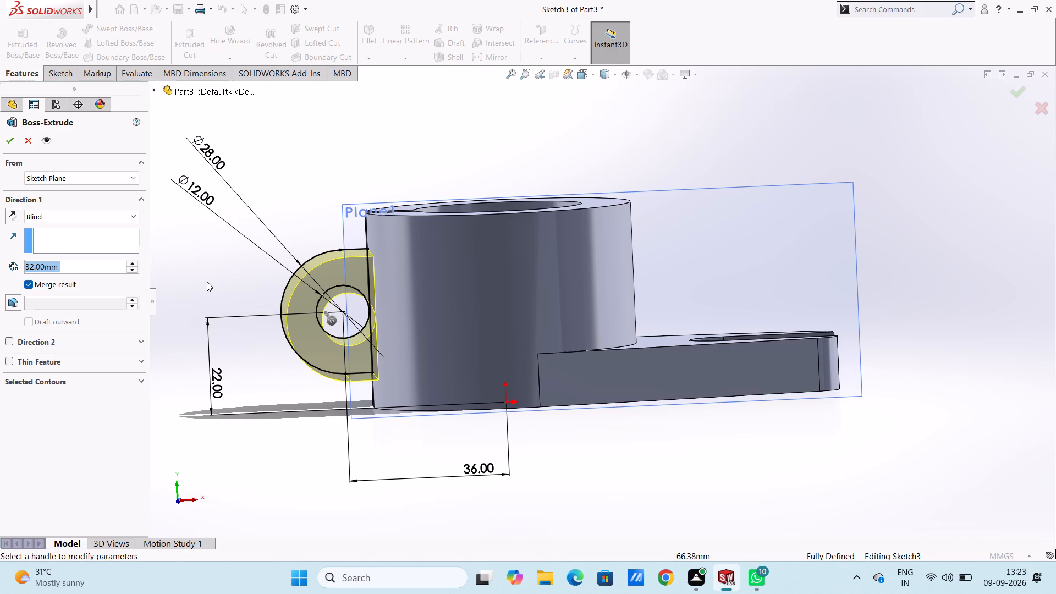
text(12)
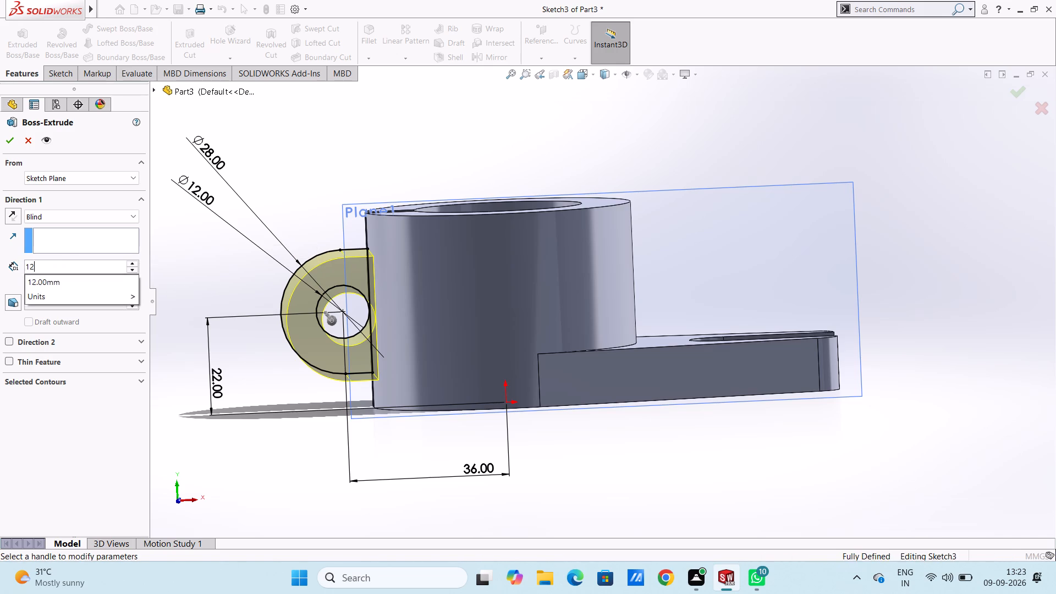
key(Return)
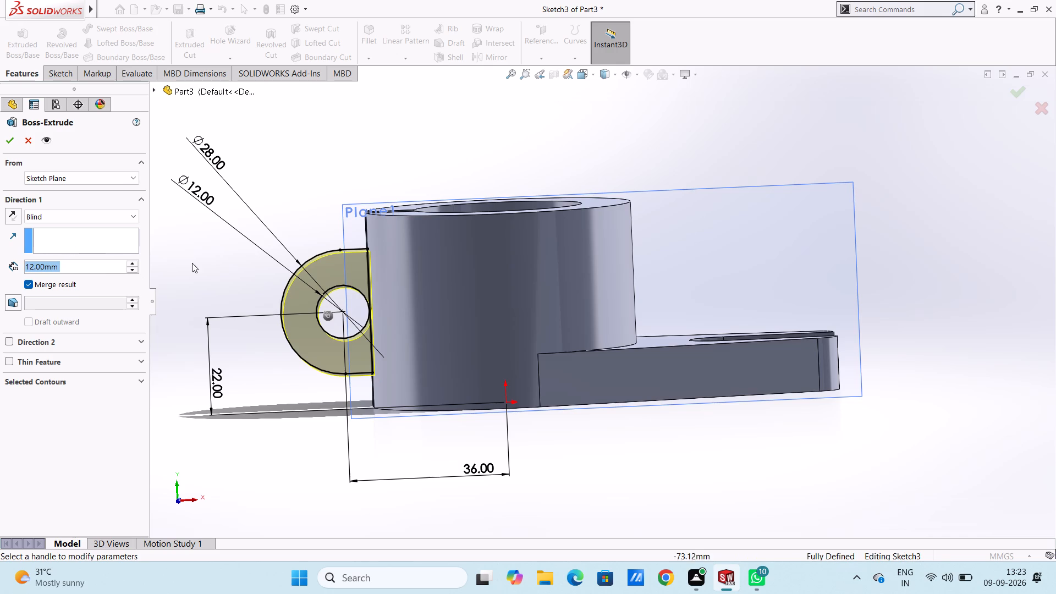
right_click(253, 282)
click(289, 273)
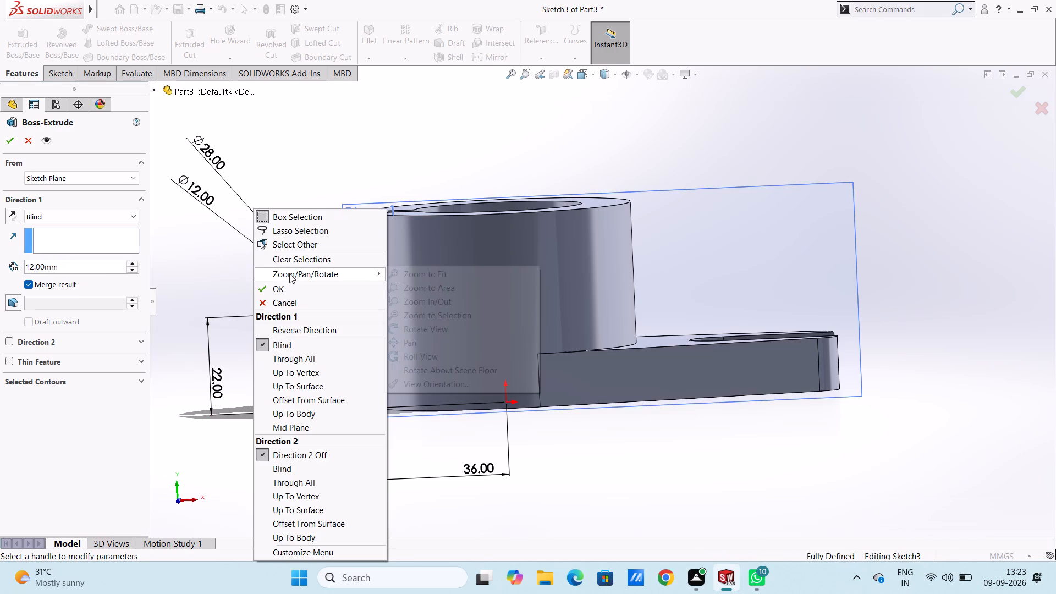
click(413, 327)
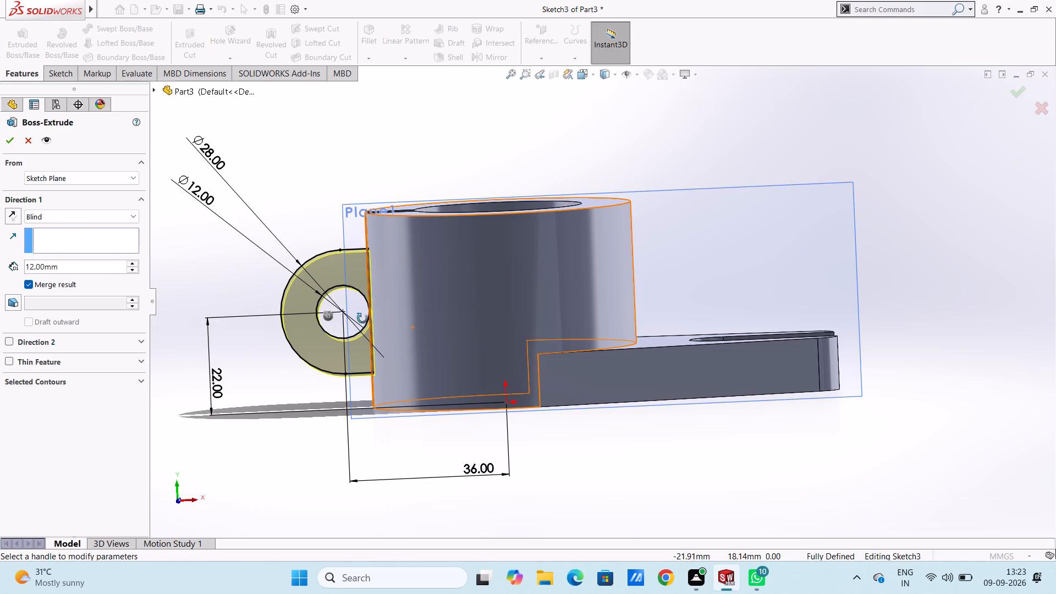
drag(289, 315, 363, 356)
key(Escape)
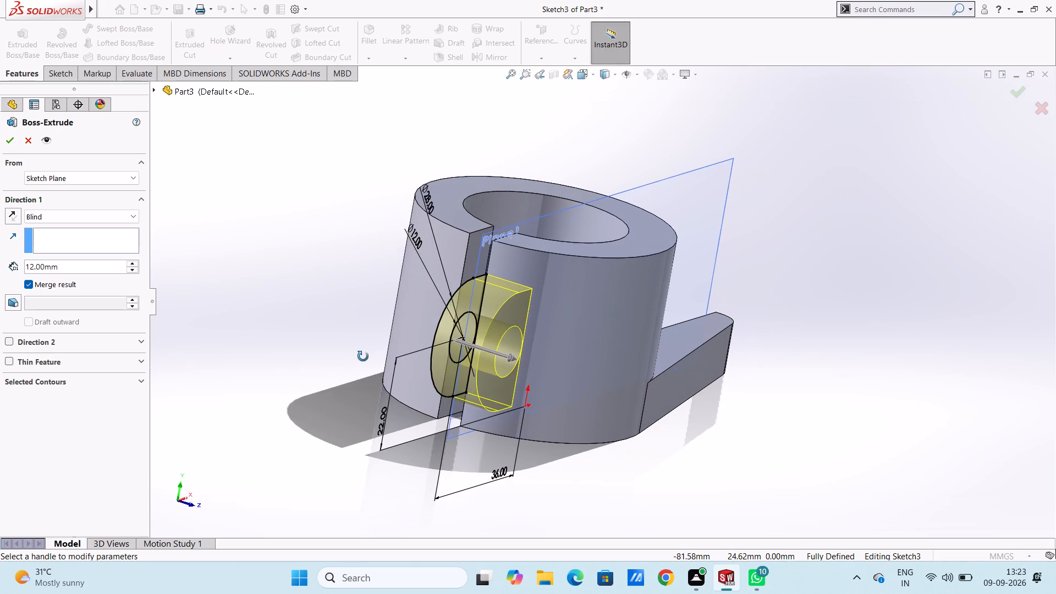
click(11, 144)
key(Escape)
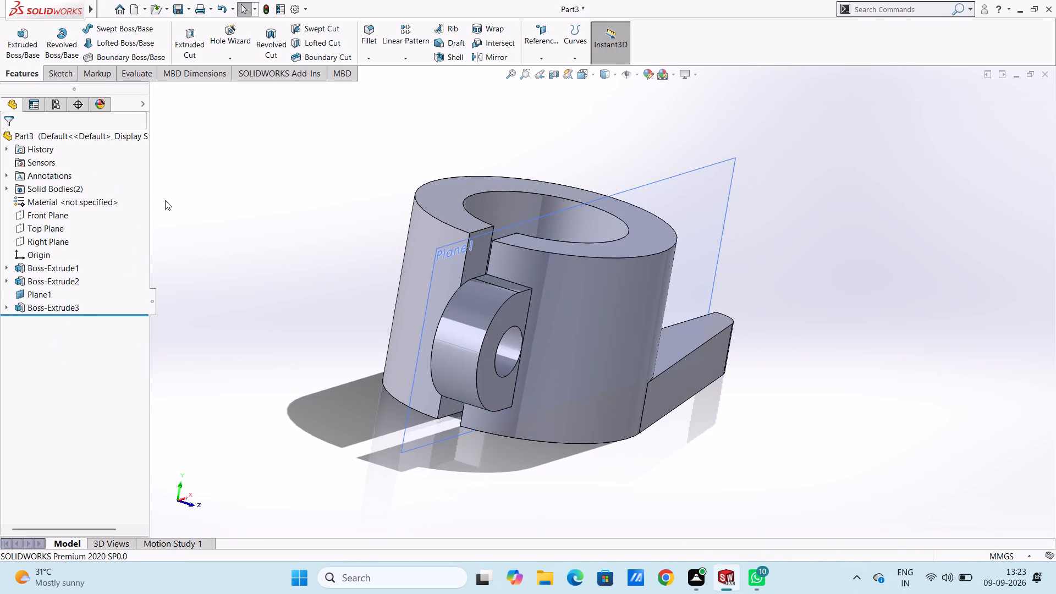
Check how the lug meets the boss, and undo the extrusion, the arc trims and the three lines closing the lug profile.
right_click(201, 220)
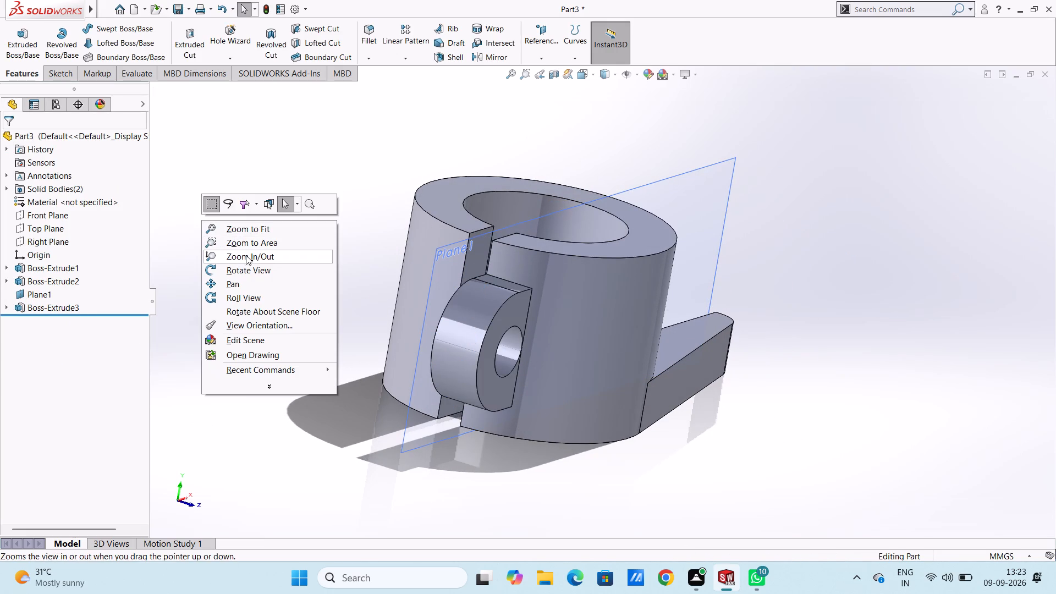
click(253, 271)
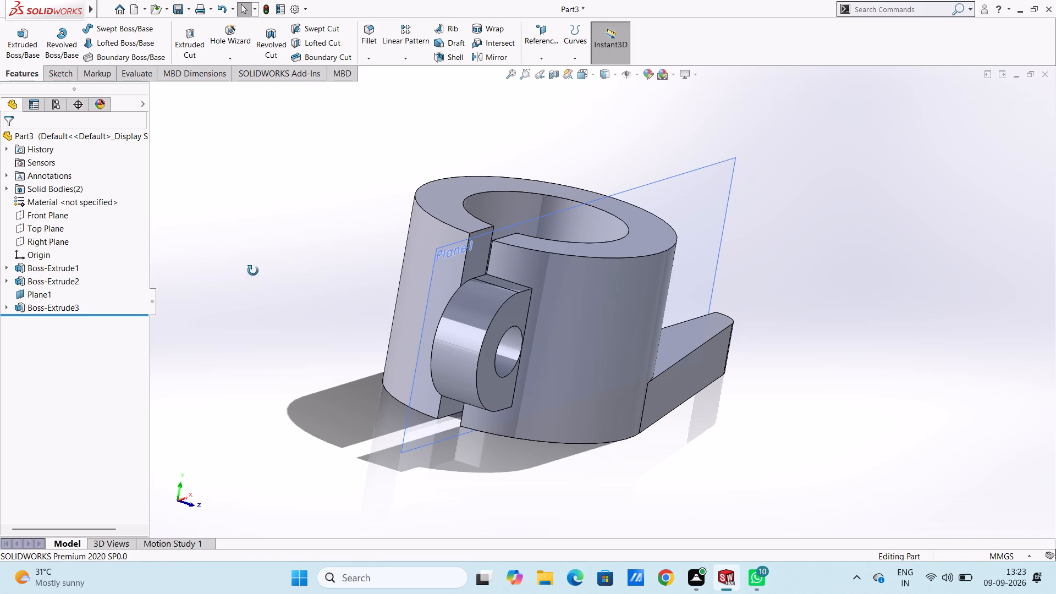
drag(328, 281, 243, 251)
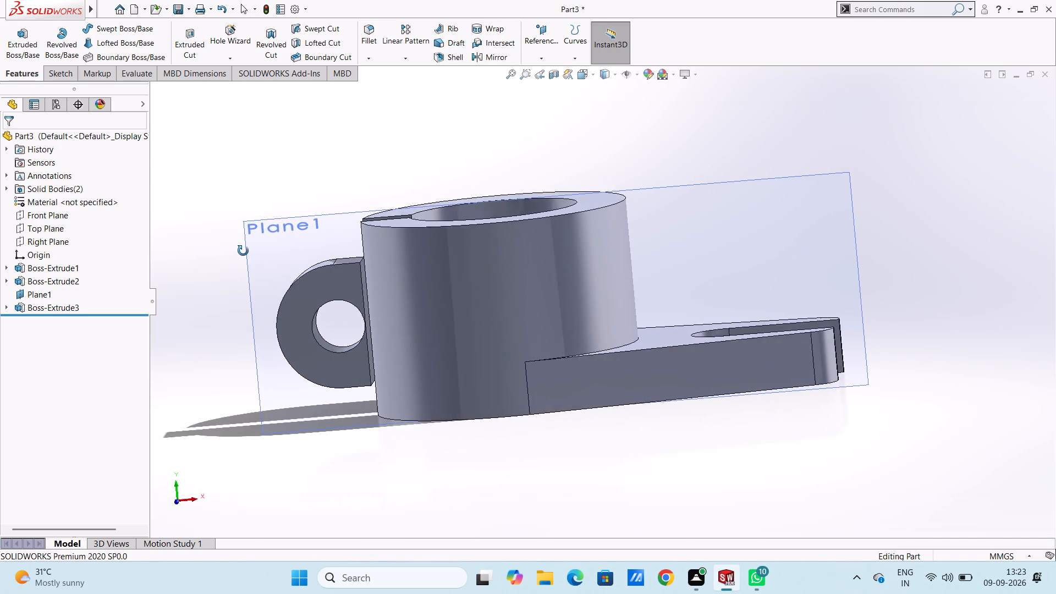
drag(243, 251, 232, 292)
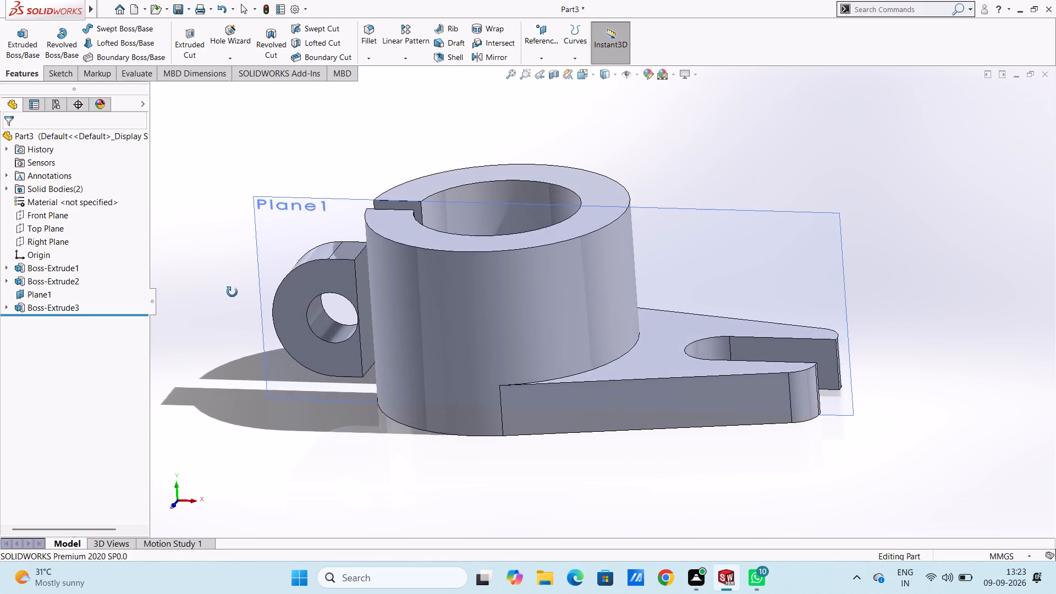
drag(232, 292, 237, 305)
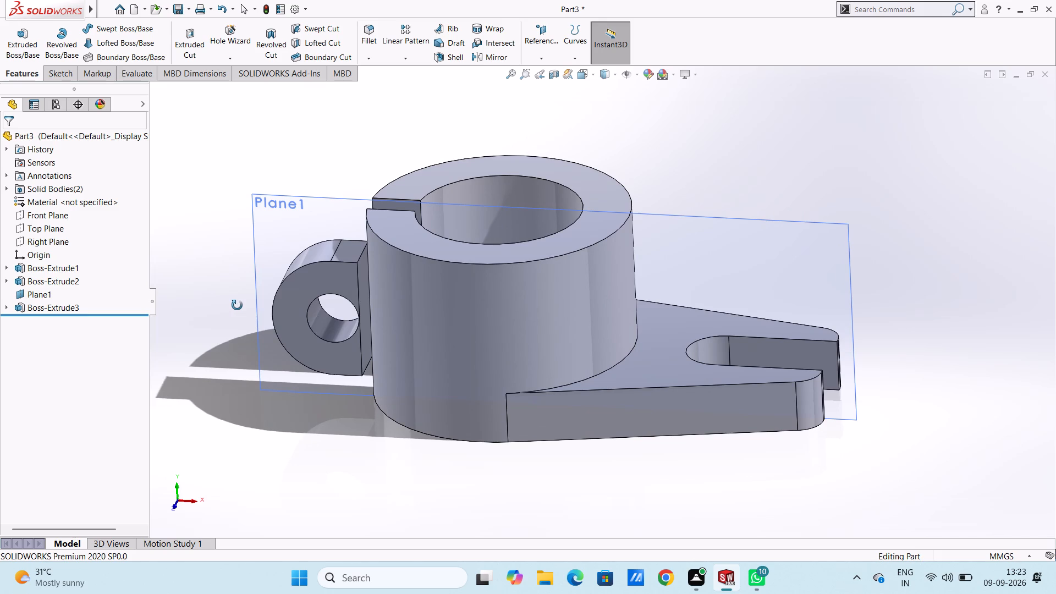
key(Escape)
key(ctrl+z)
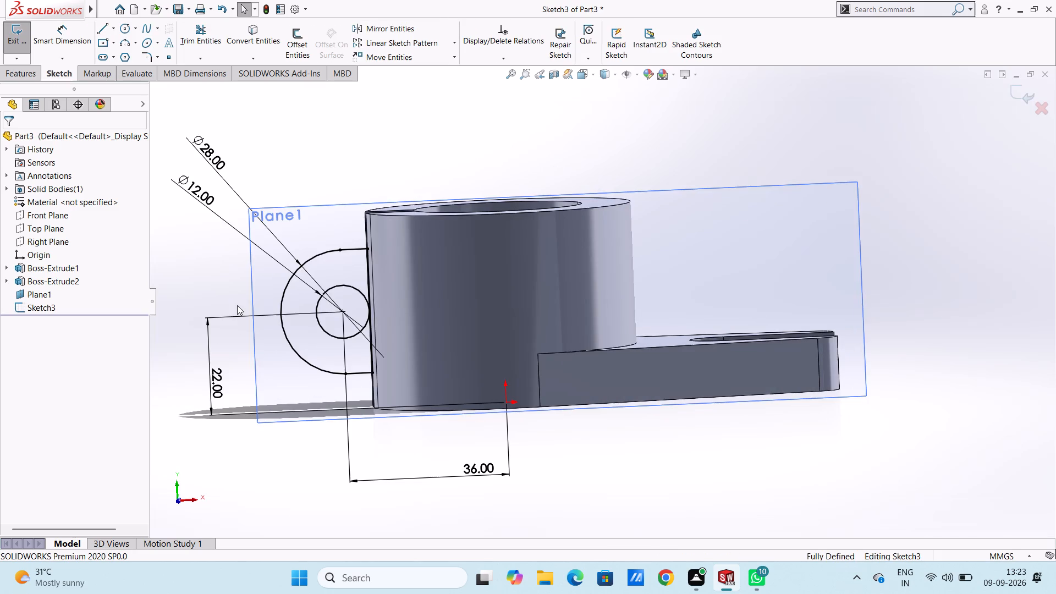
key(ctrl+z)
key(ctrl+z)
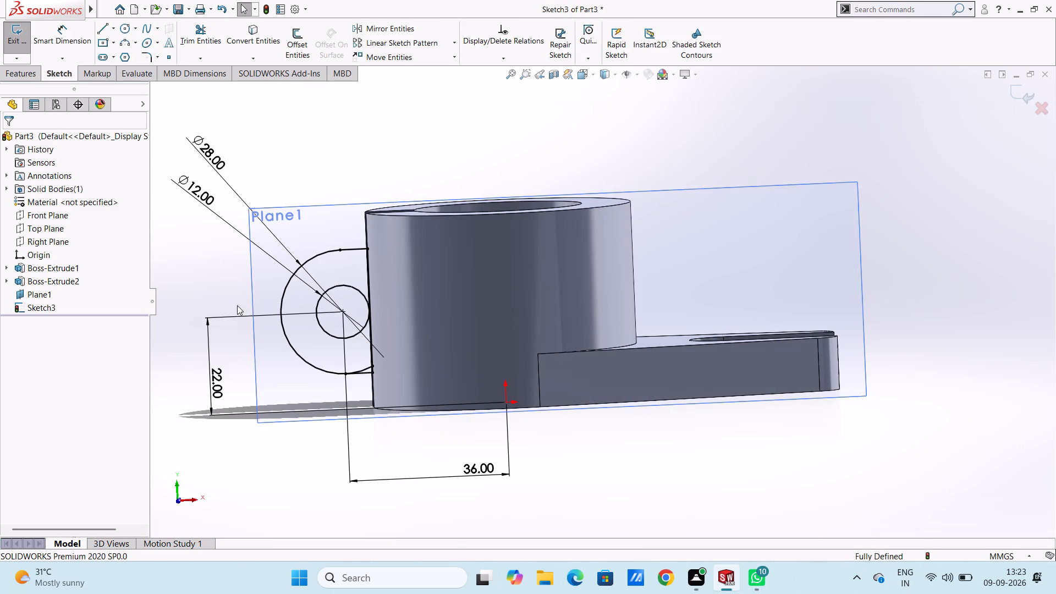
key(ctrl+z)
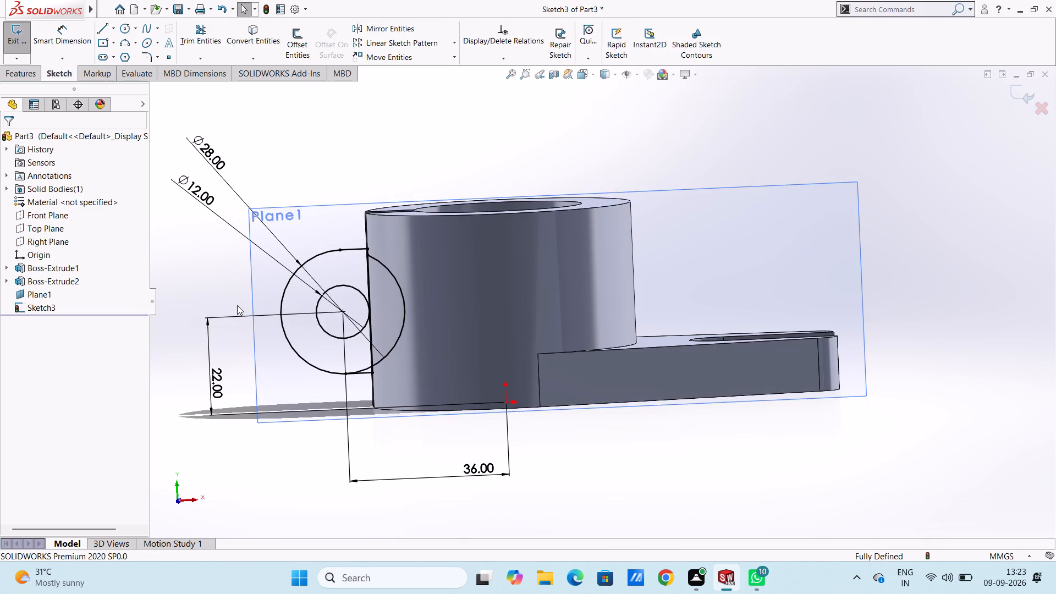
key(ctrl+z)
key(ctrl+z)
key(ctrl+z)
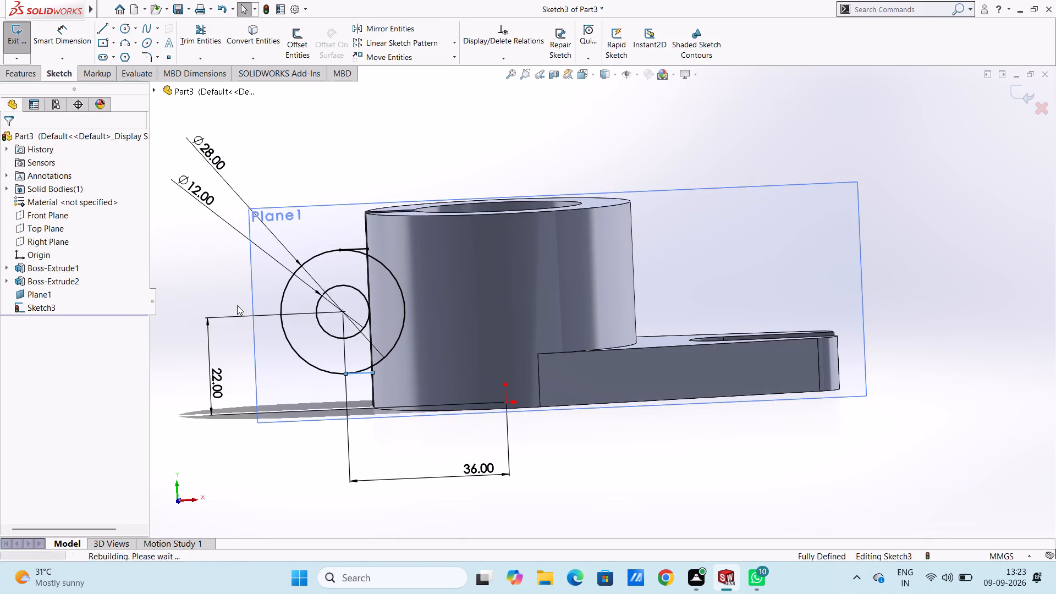
key(ctrl+z)
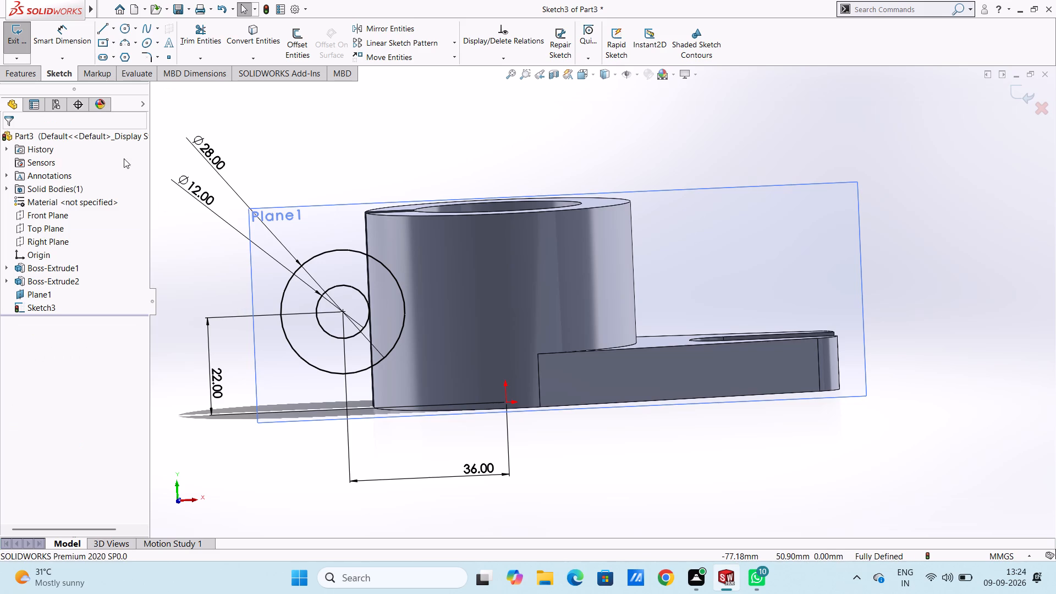
Draw an 11 mm horizontal line from the 28 mm circle's top into the boss, a 28 mm vertical down, and a horizontal back to the circle's bottom.
click(106, 31)
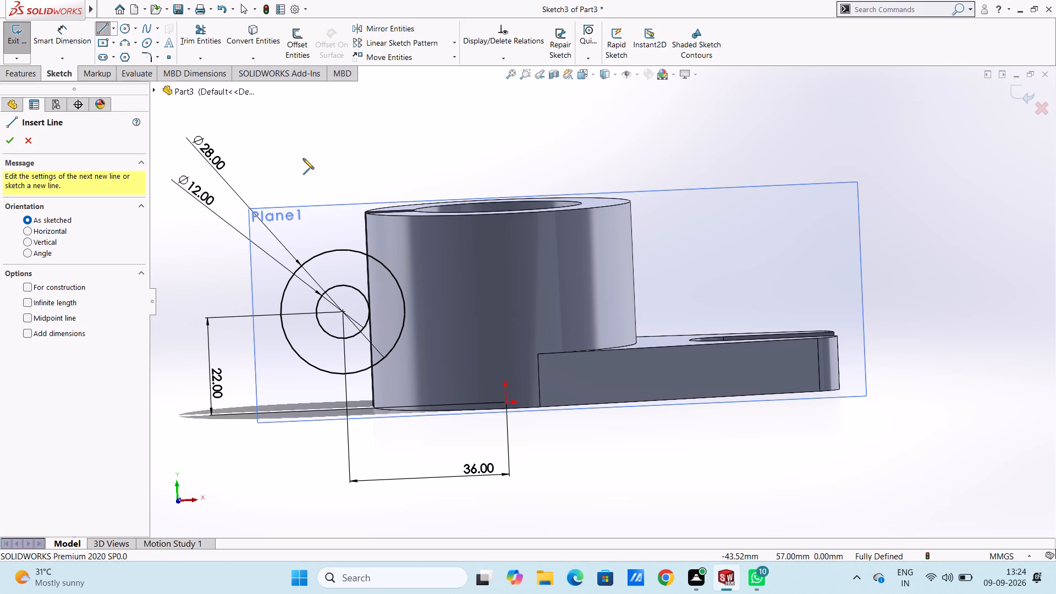
click(340, 251)
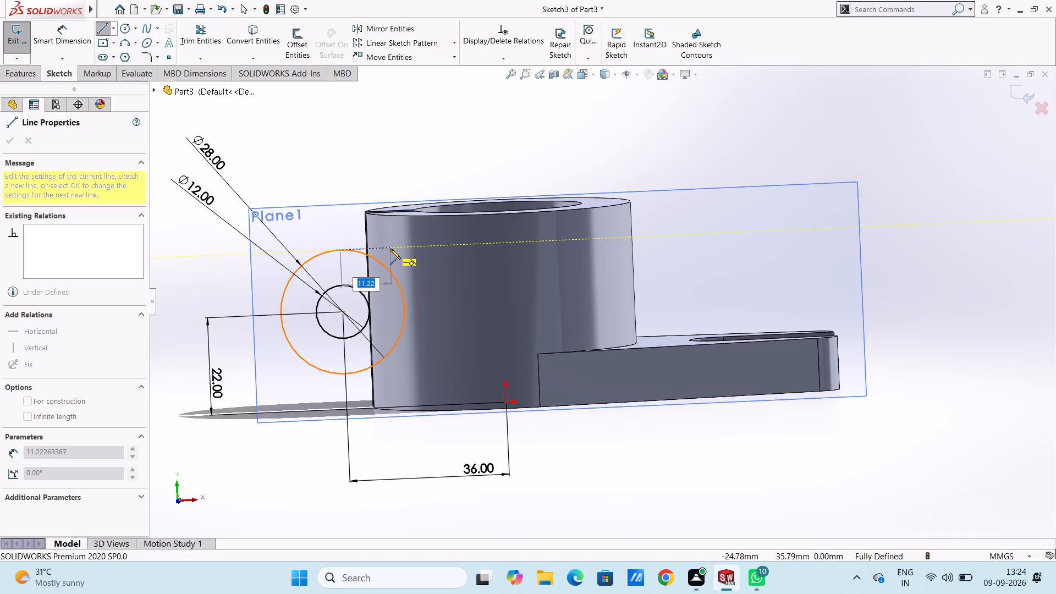
text(11)
key(Return)
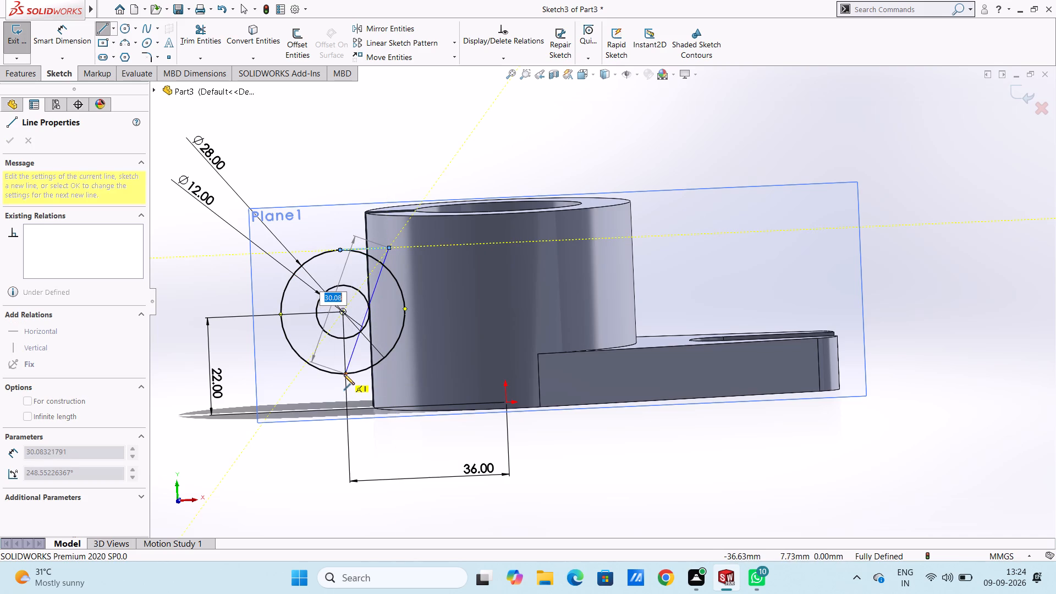
click(397, 372)
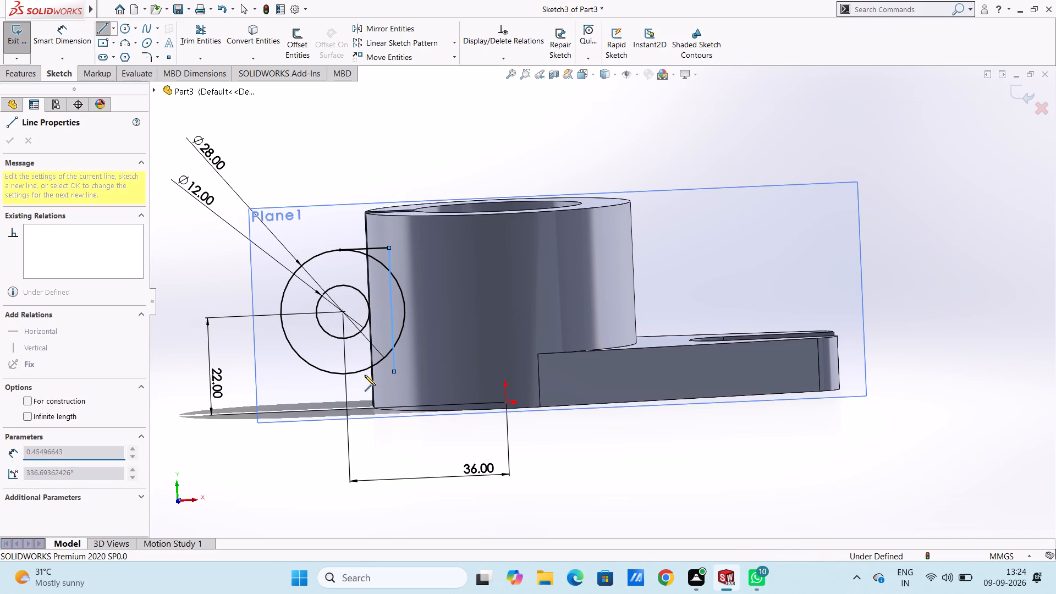
click(346, 373)
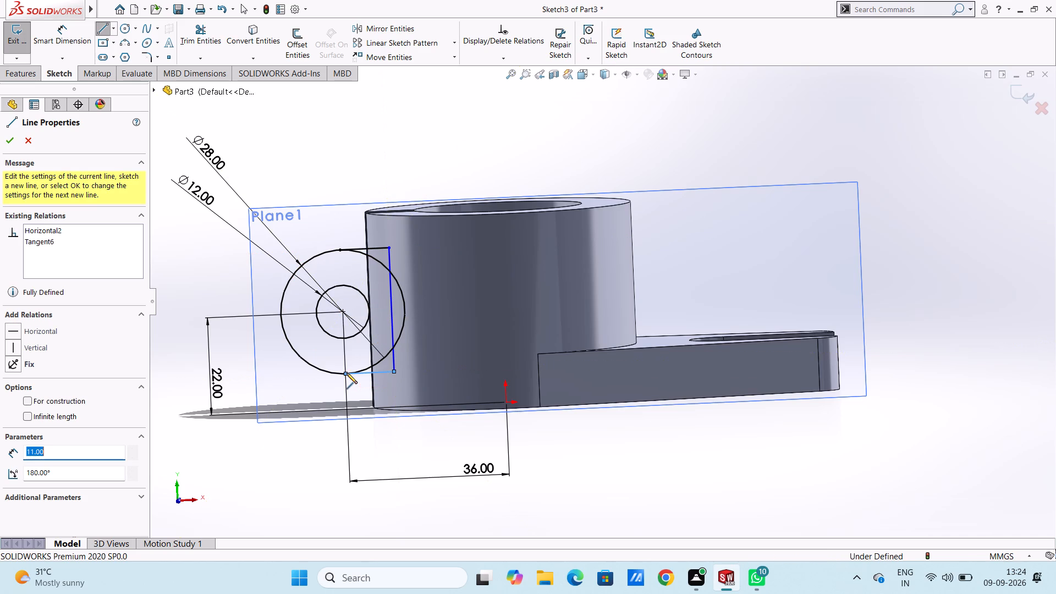
key(Escape)
key(Escape)
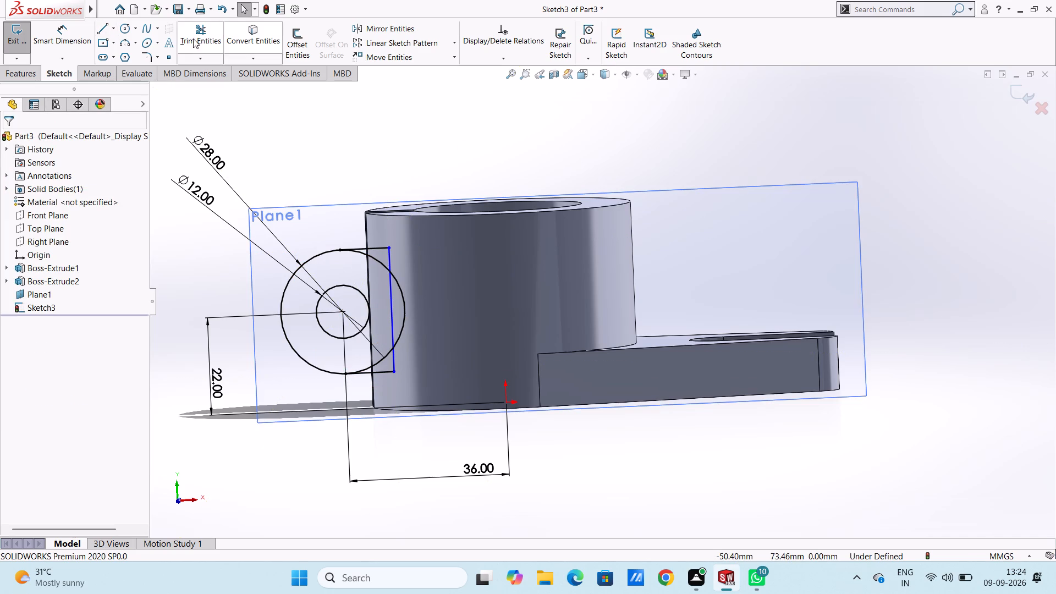
Trim away the 28 mm circle's arcs on the boss side, leaving one closed rounded lug outline around the 12 mm hole.
click(216, 34)
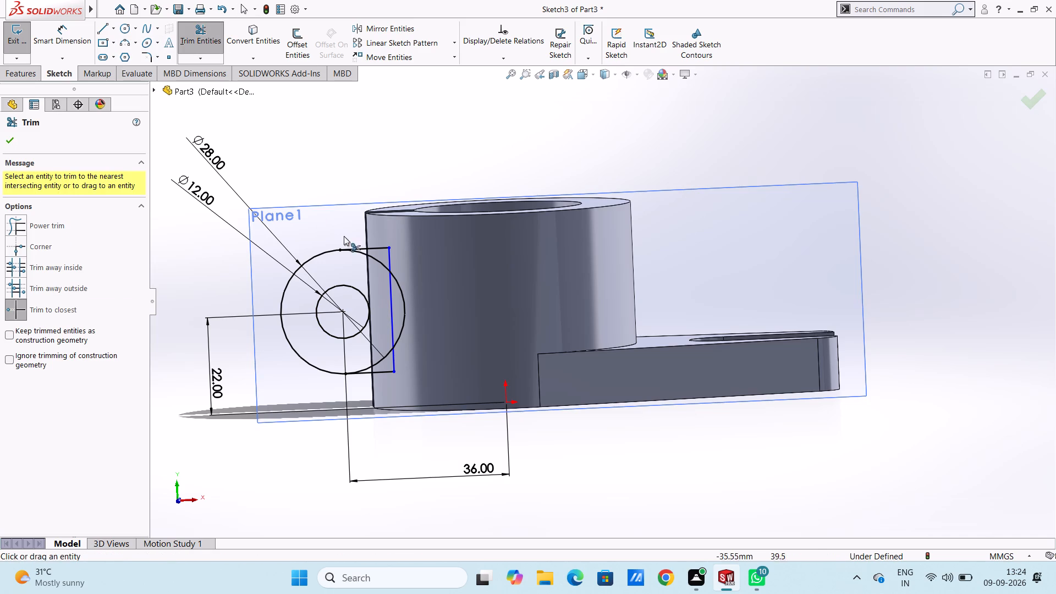
click(358, 253)
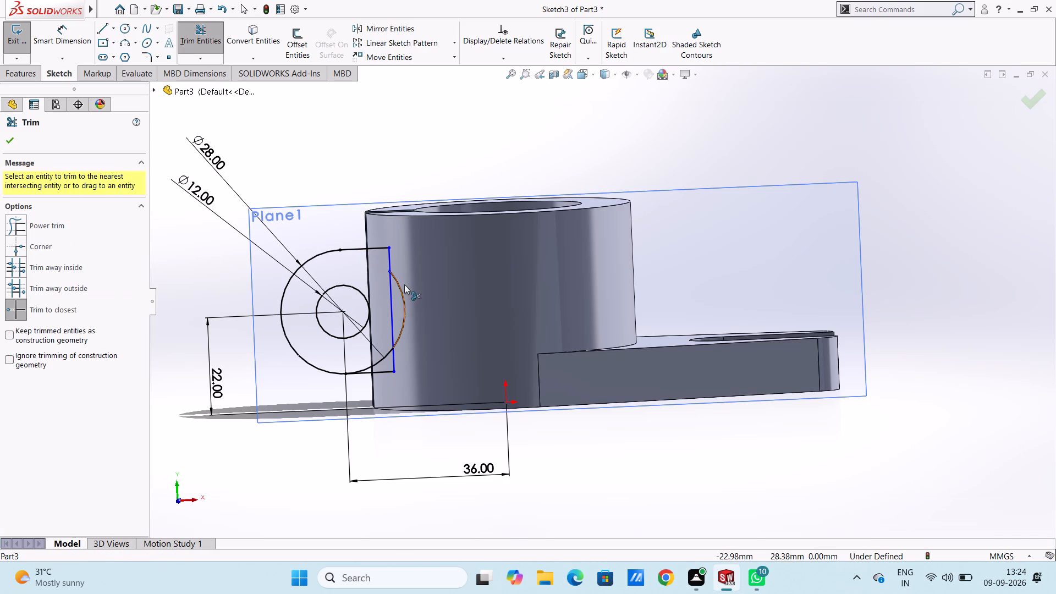
click(404, 295)
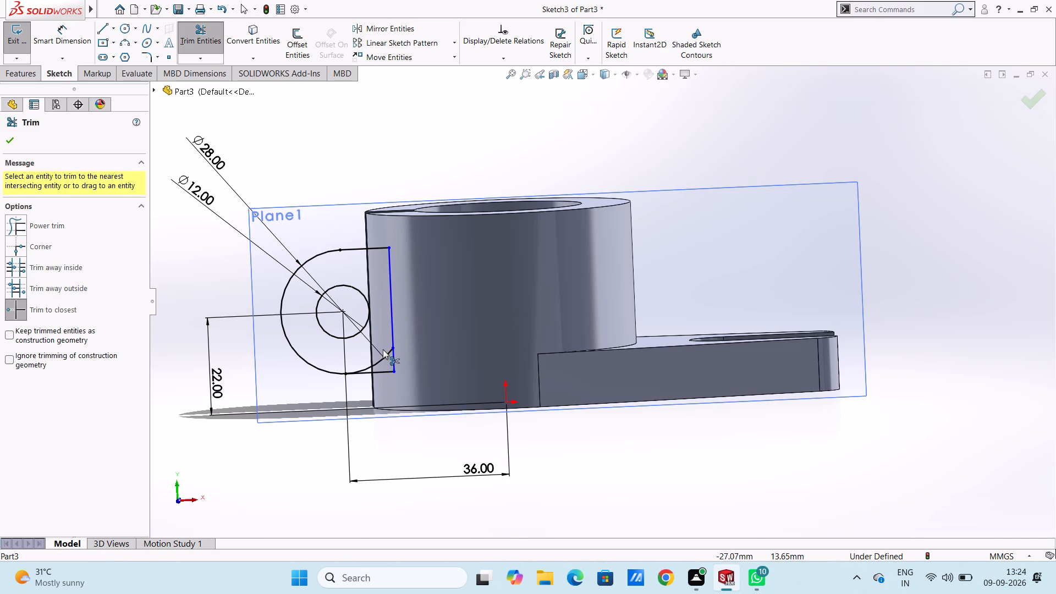
click(375, 362)
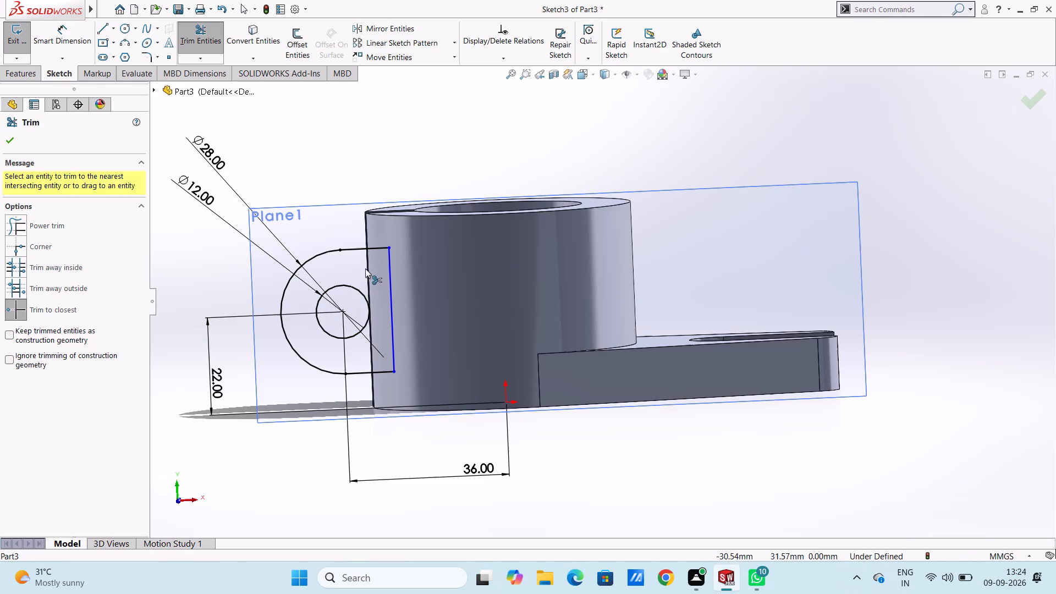
key(Escape)
key(Escape)
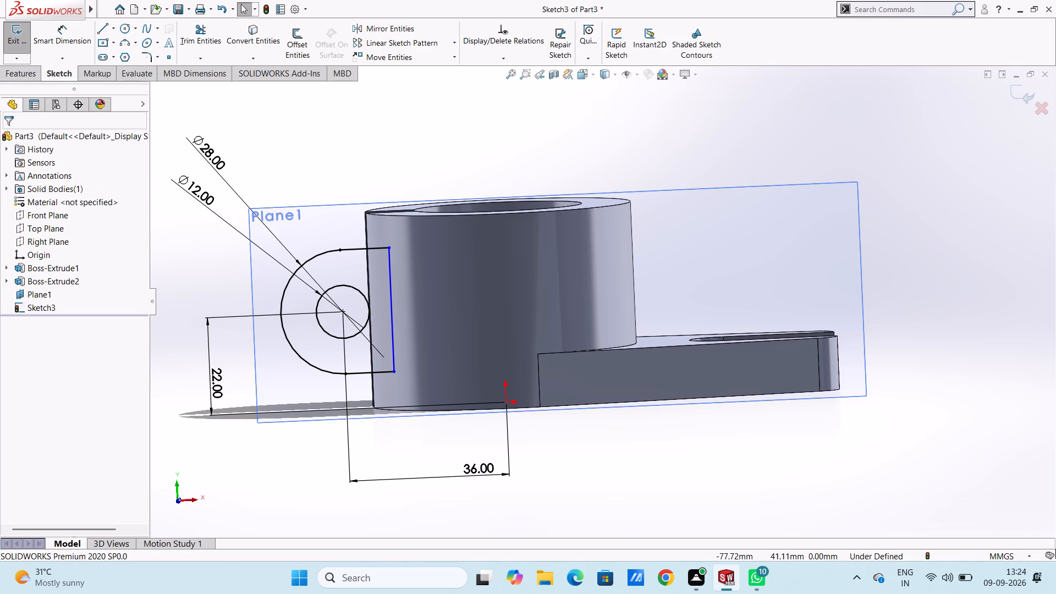
Extrude the holed lug profile 12 mm blind from its sketch plane, with merge result on.
click(25, 77)
click(21, 39)
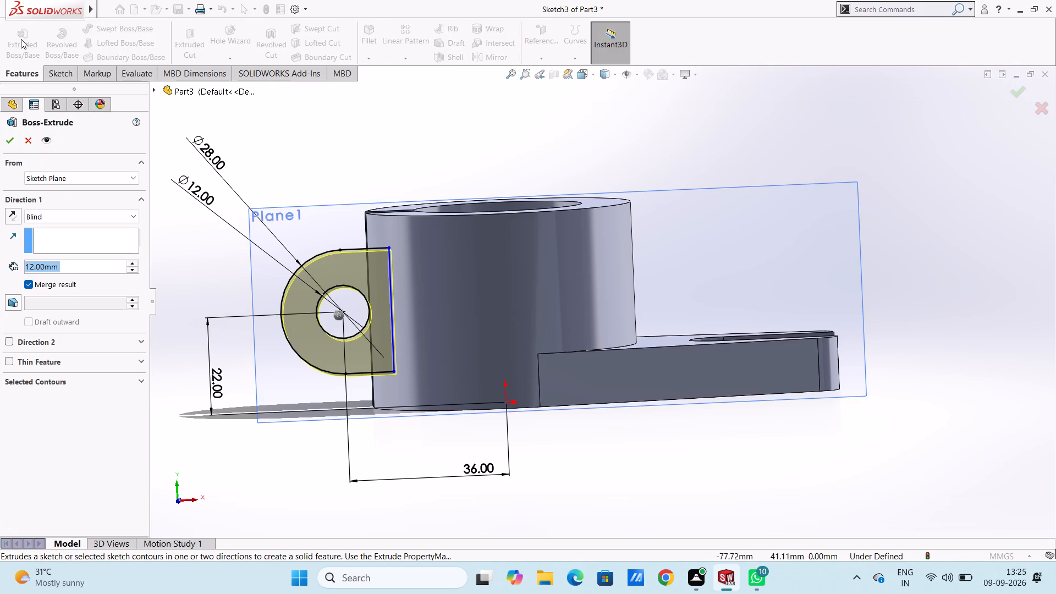
click(10, 144)
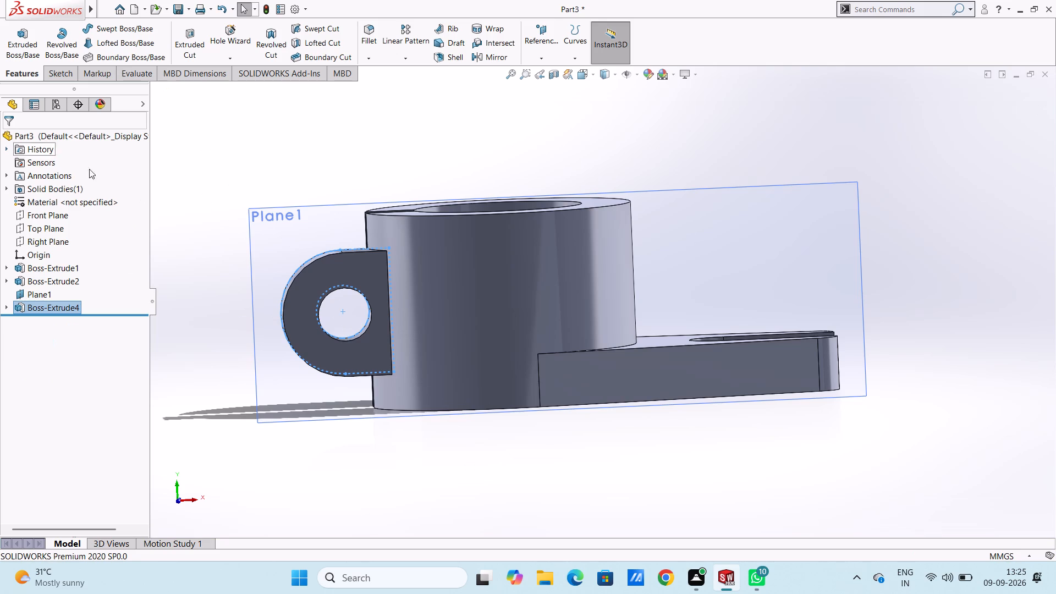
click(226, 185)
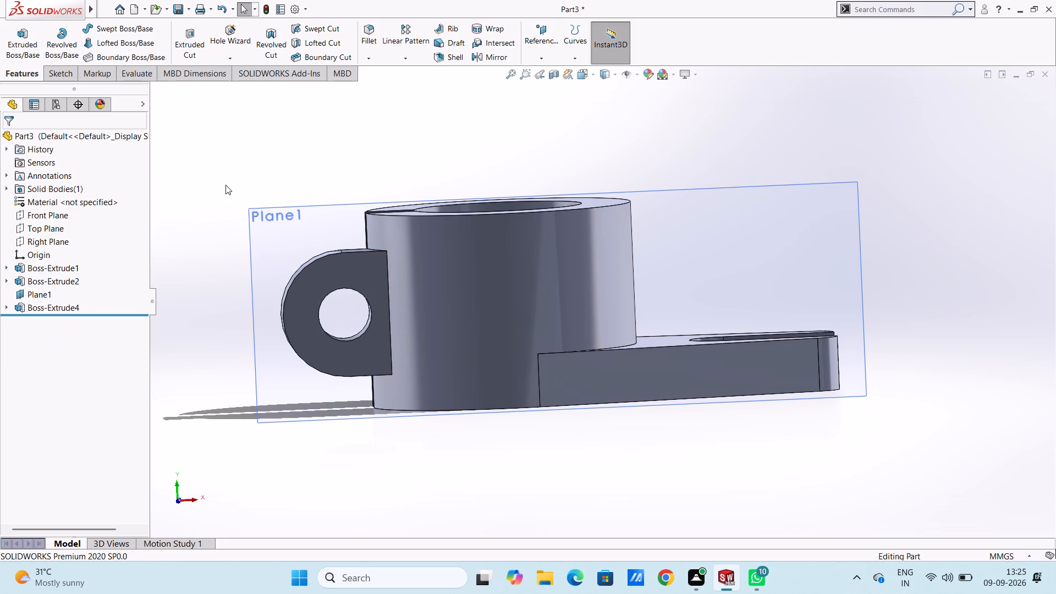
Examine the lug's position against the boss from the front, top and back, and review Plane1's offset settings without changing them.
key(ctrl+7)
key(ctrl+1)
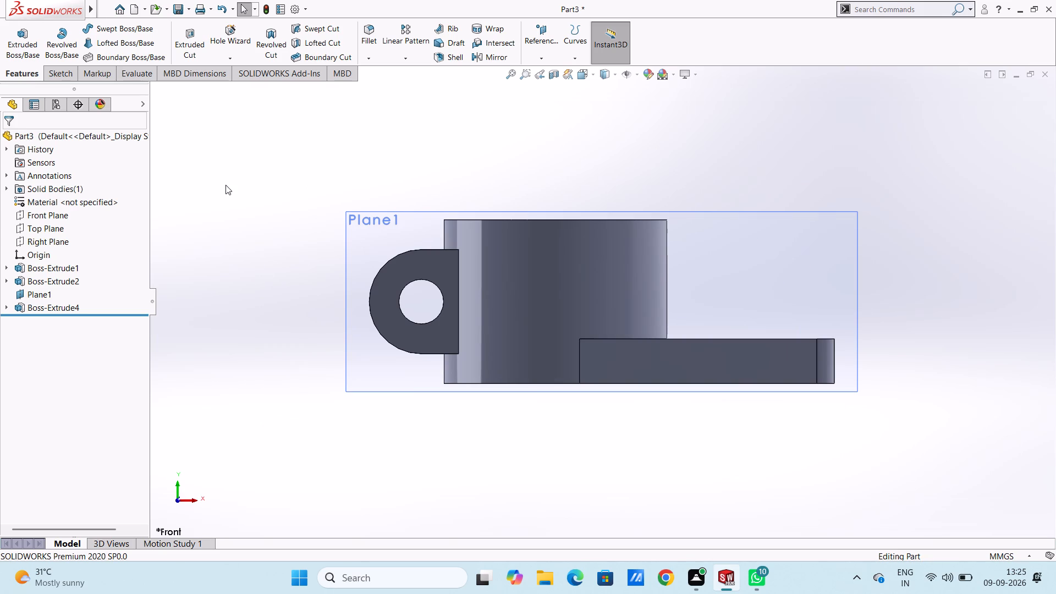
key(ctrl+5)
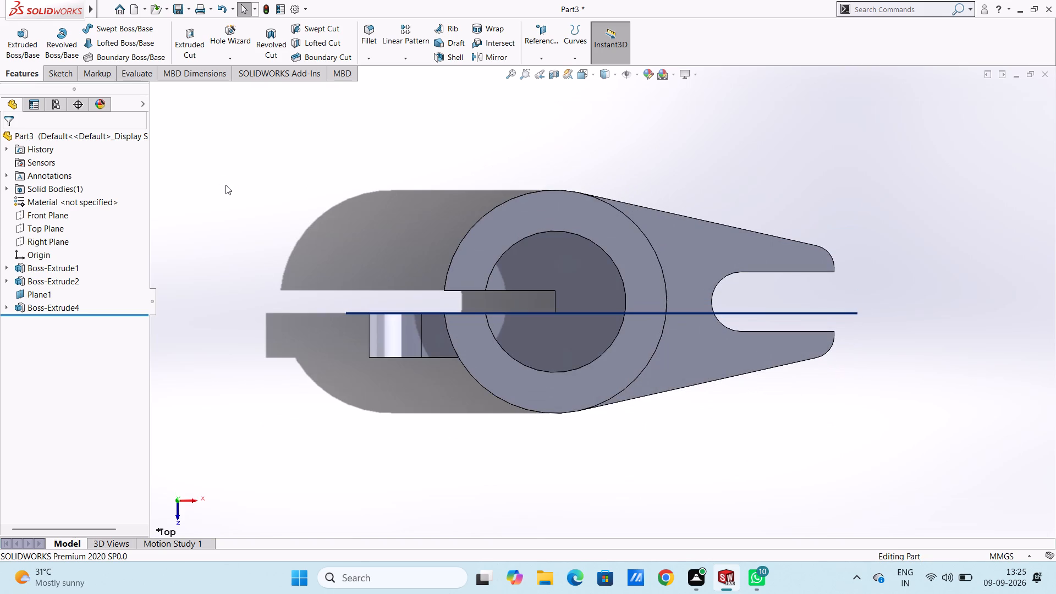
key(ctrl+1)
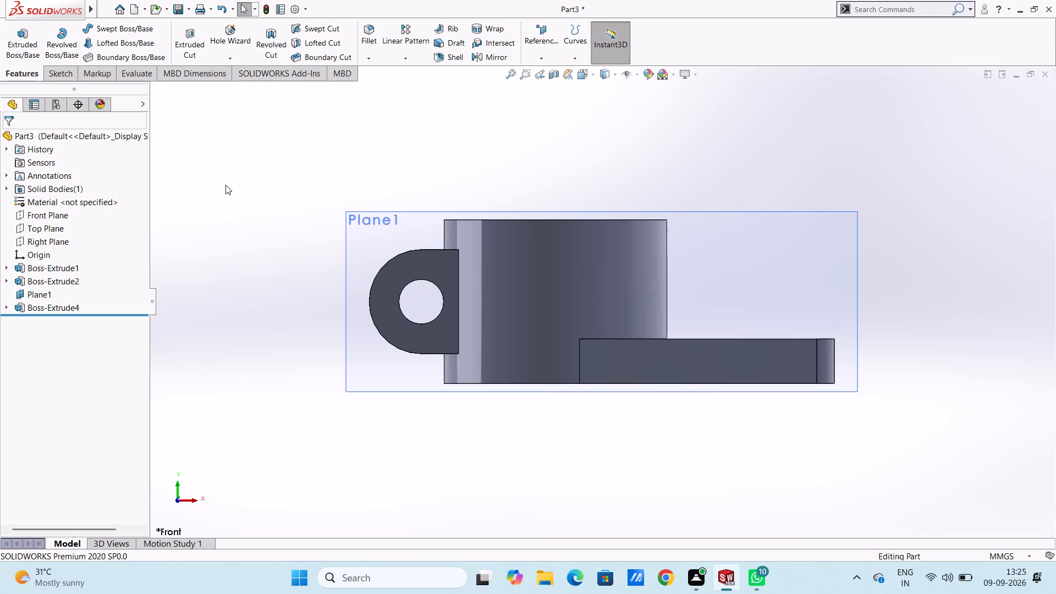
key(ctrl+2)
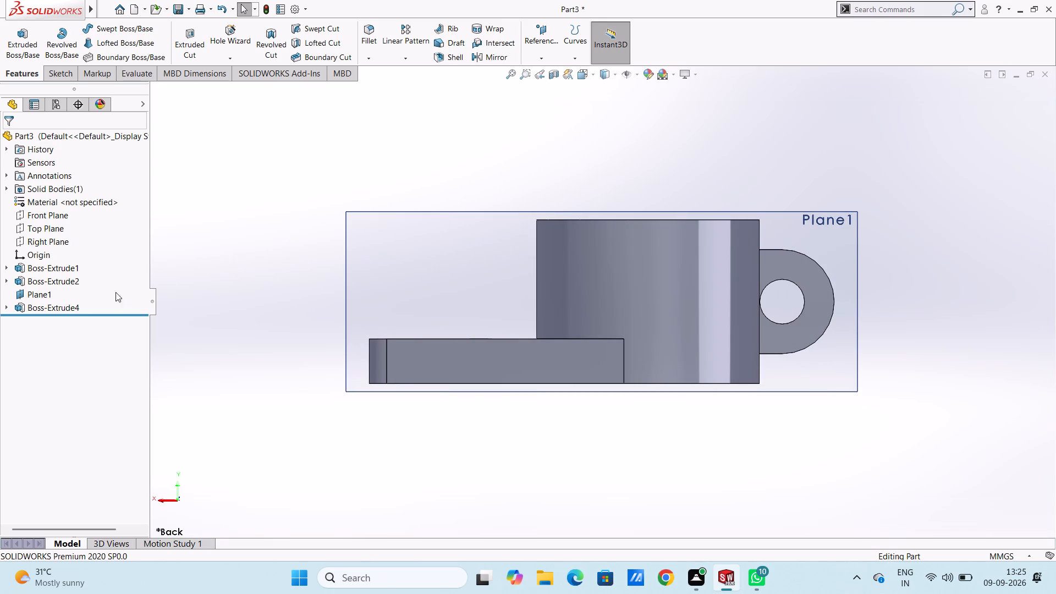
click(37, 294)
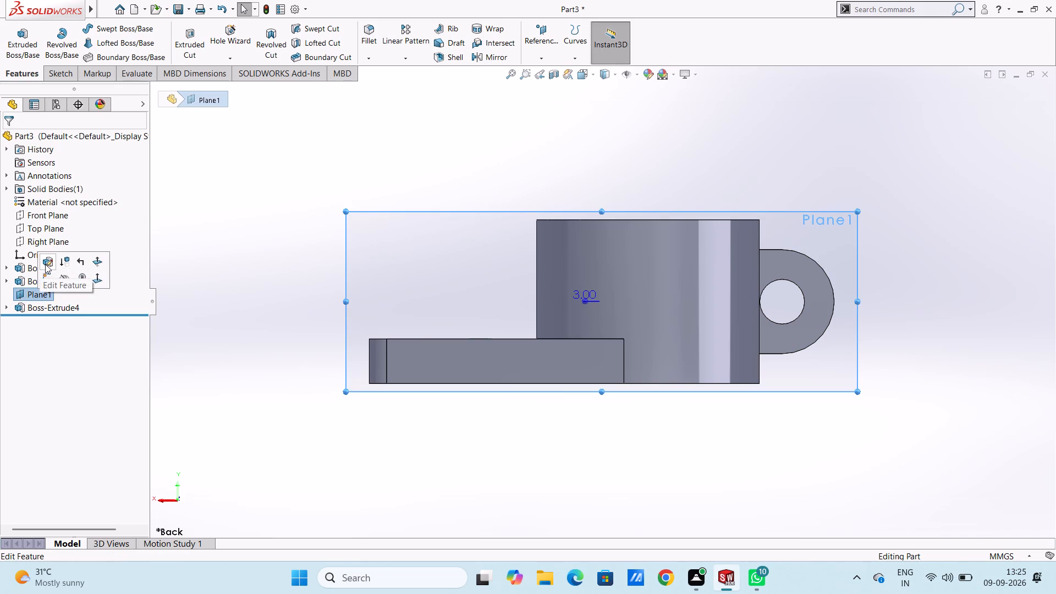
click(45, 264)
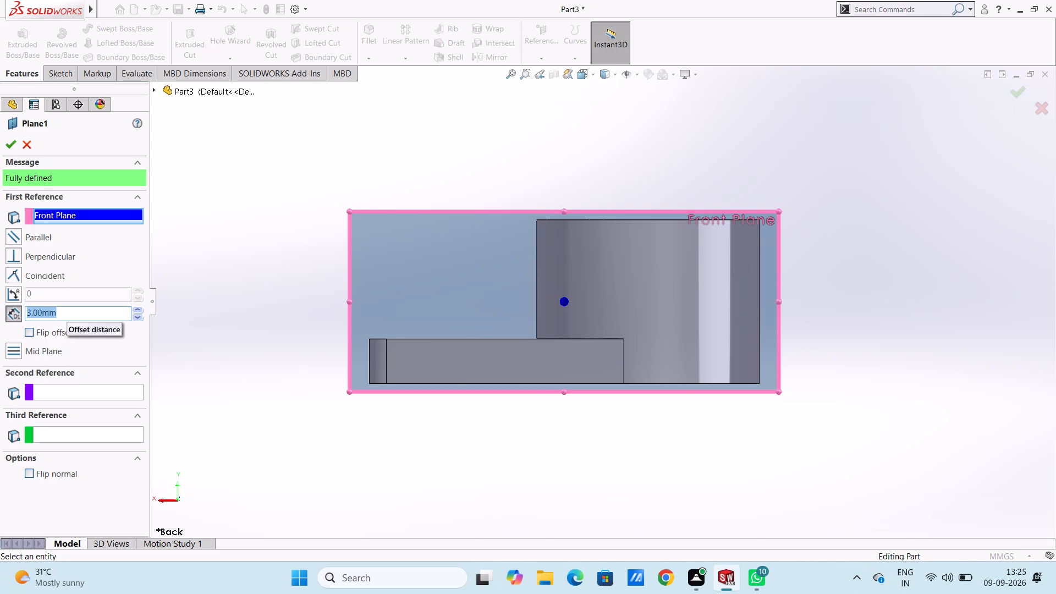
key(Escape)
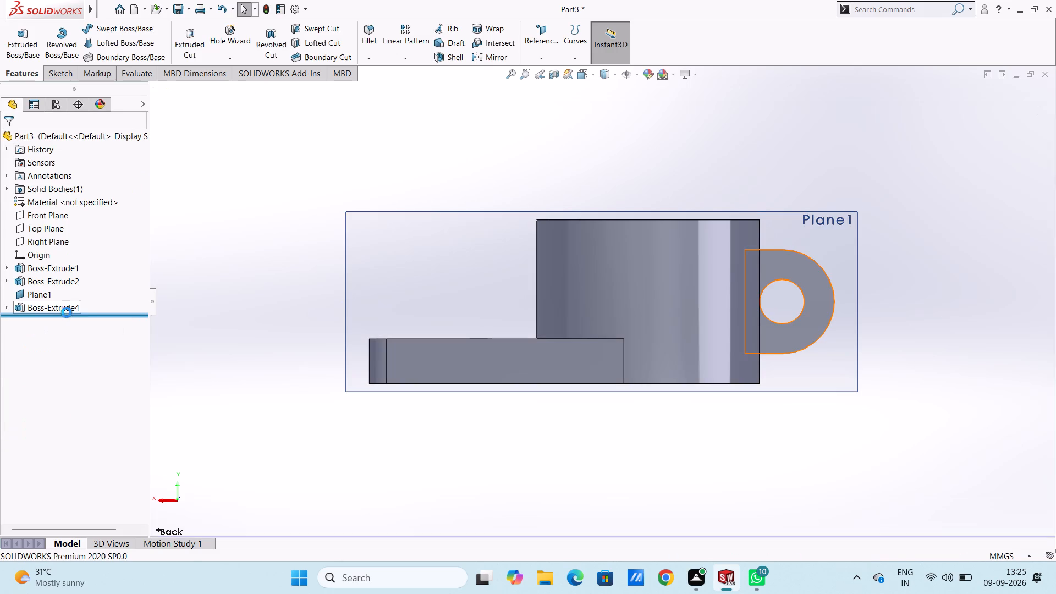
click(152, 264)
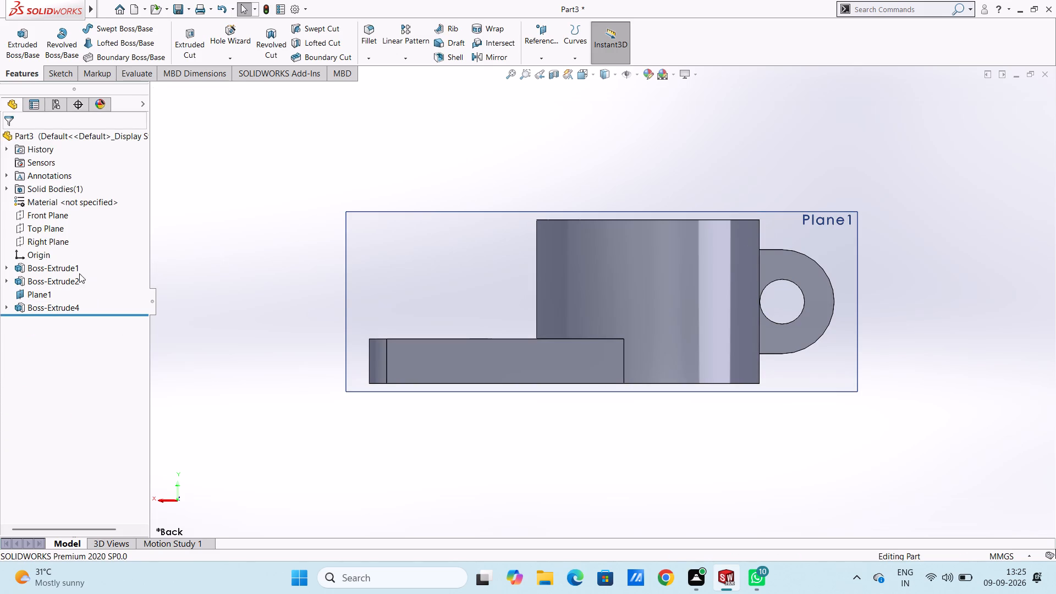
Hide Plane1.
click(52, 294)
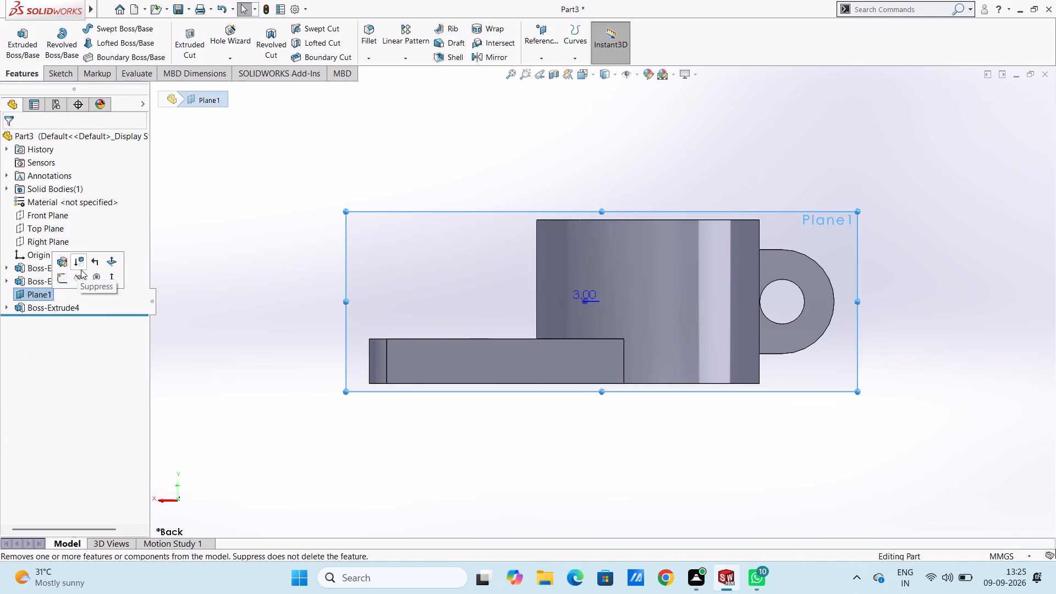
click(79, 276)
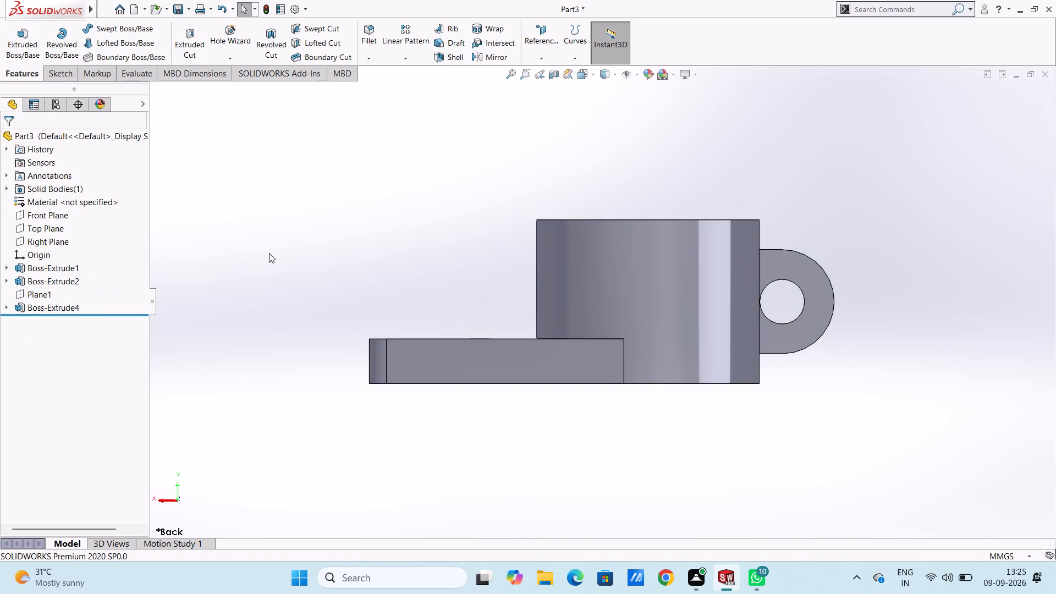
Create a reference plane offset 3 mm from the Front Plane with the offset direction flipped.
click(534, 33)
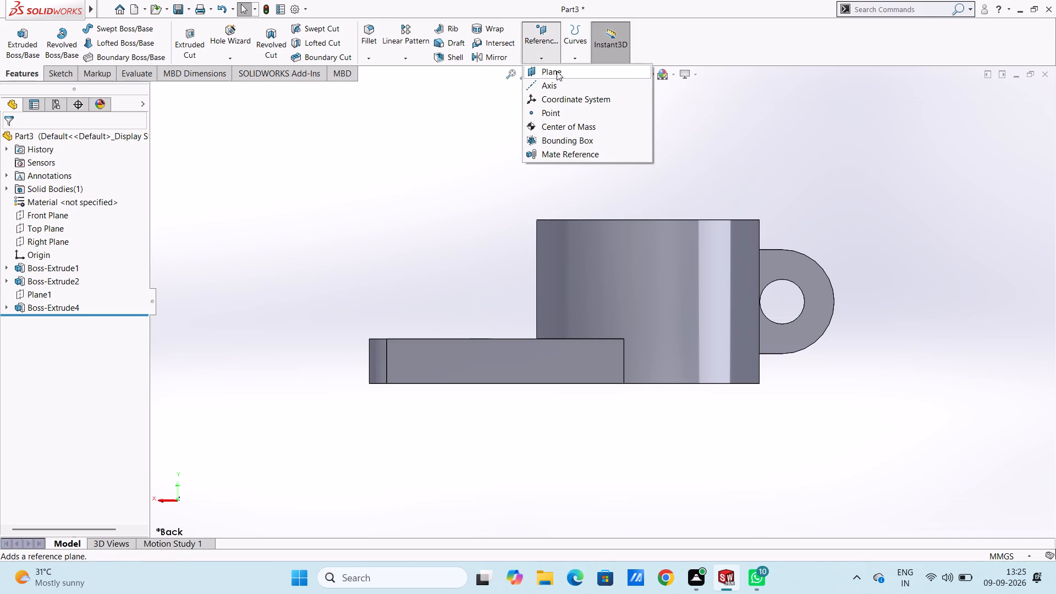
click(557, 71)
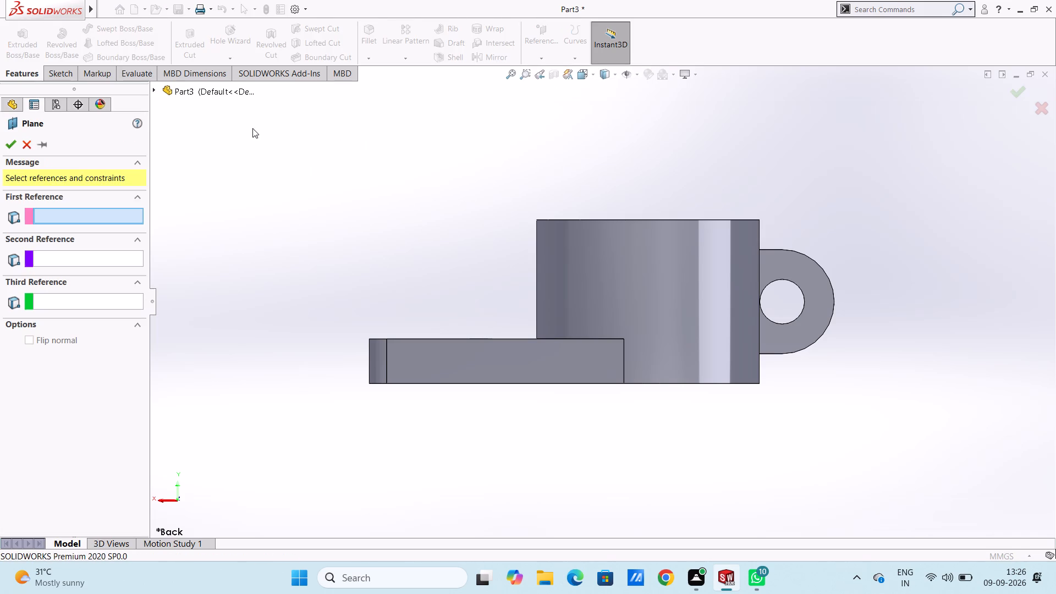
click(195, 91)
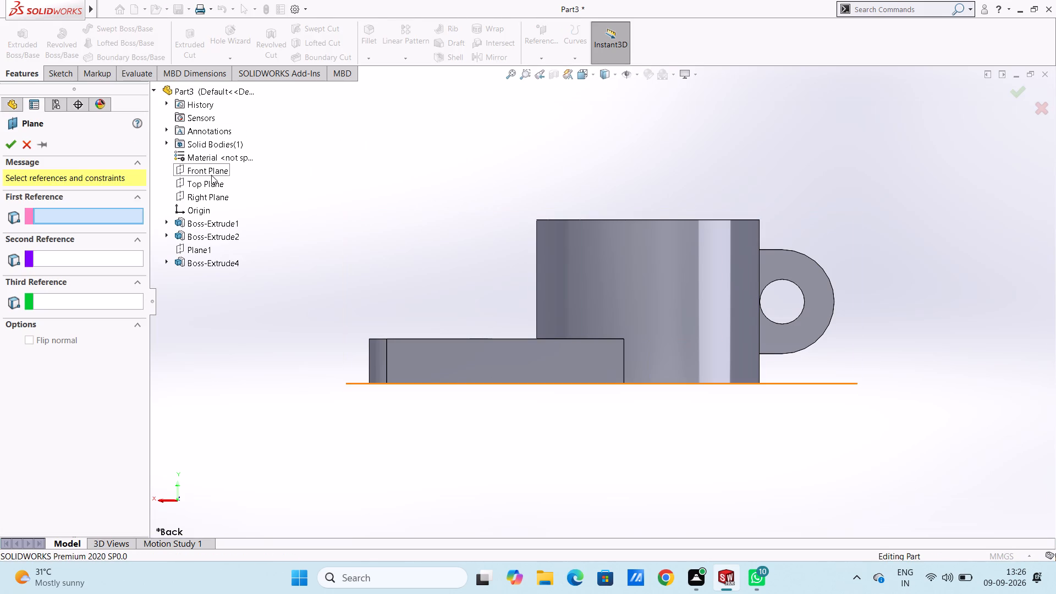
click(211, 169)
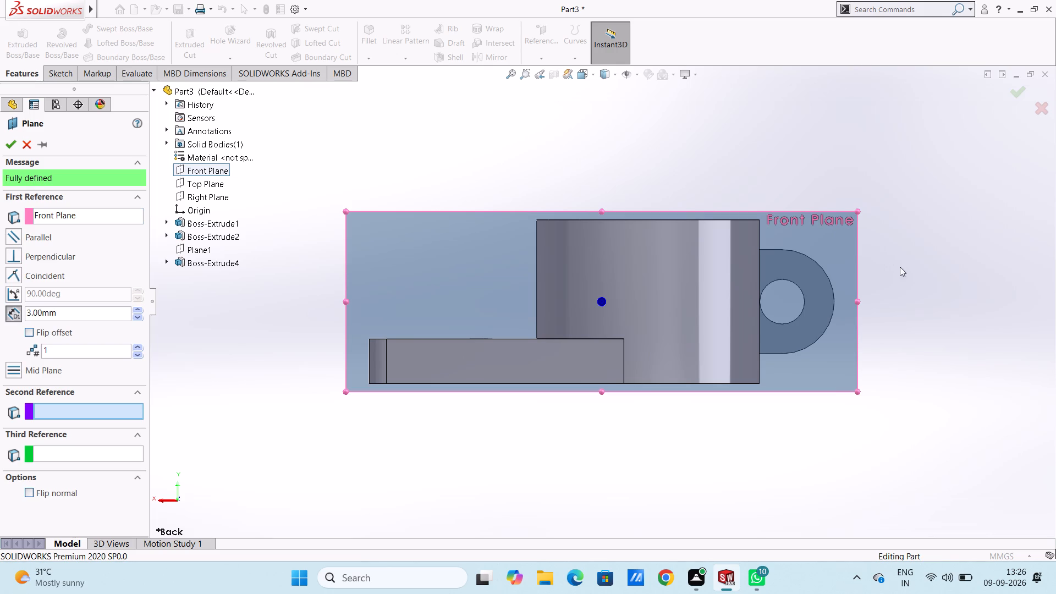
key(ctrl+7)
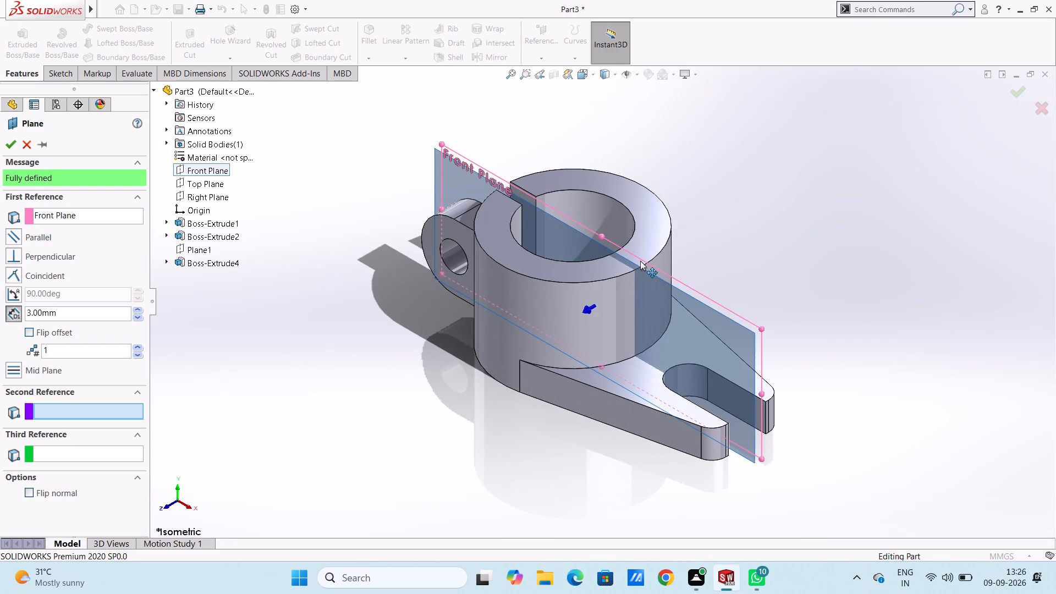
click(68, 309)
double_click(68, 309)
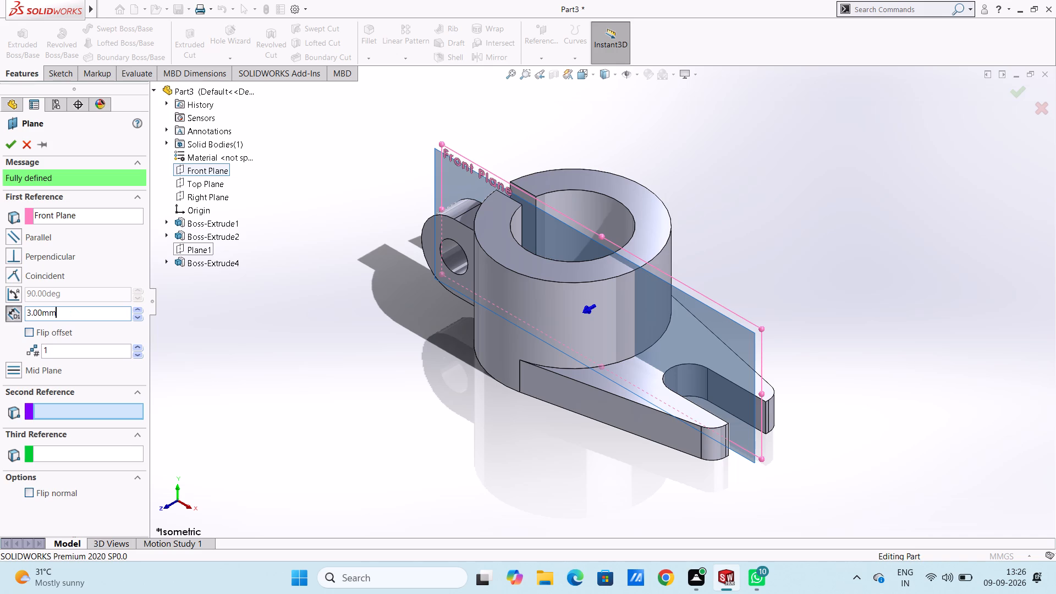
key(0)
key(Return)
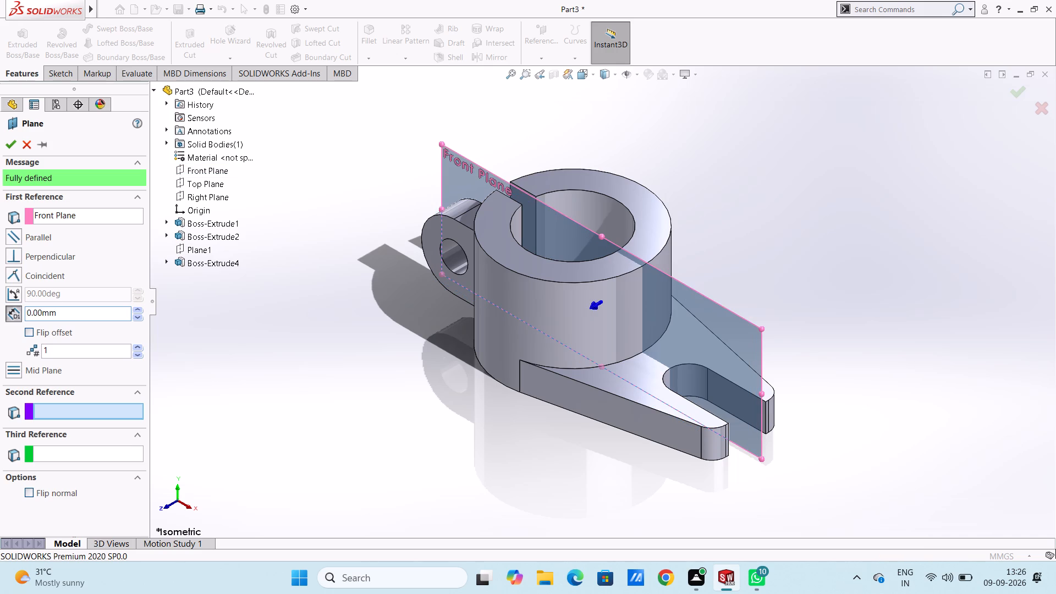
click(34, 333)
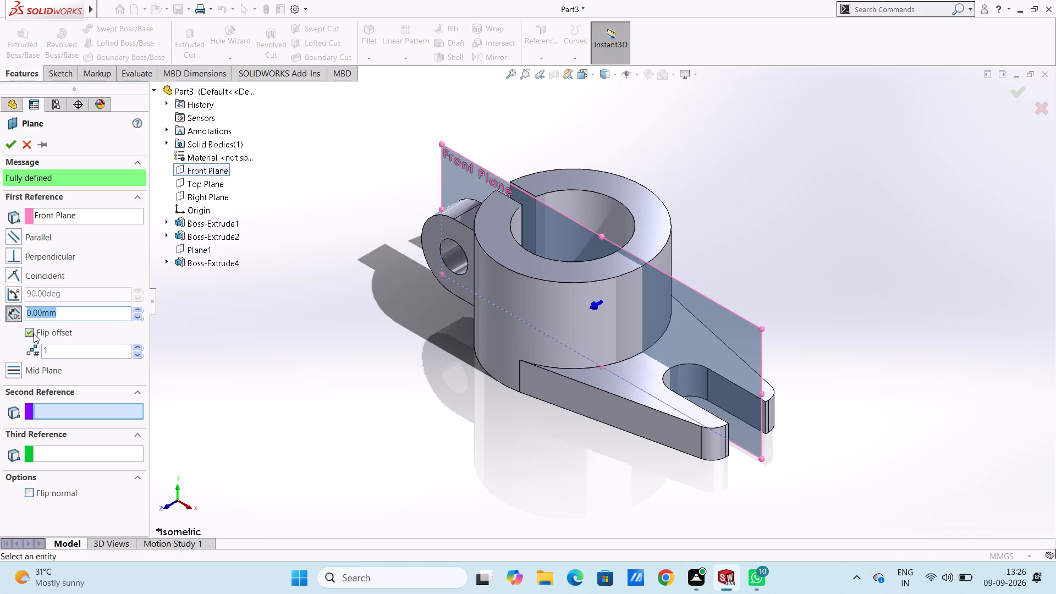
key(3)
key(Return)
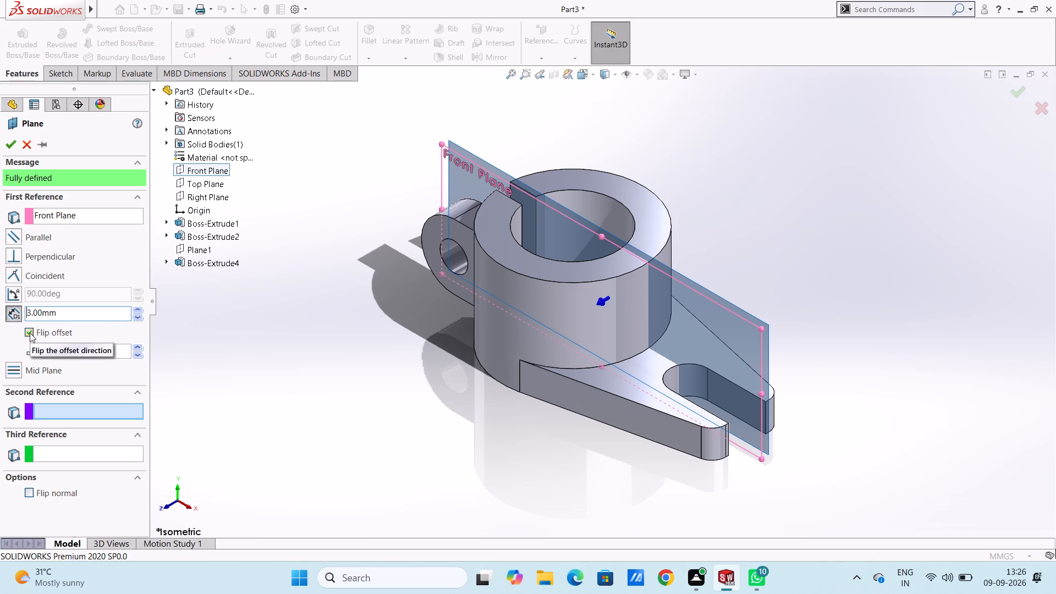
click(11, 142)
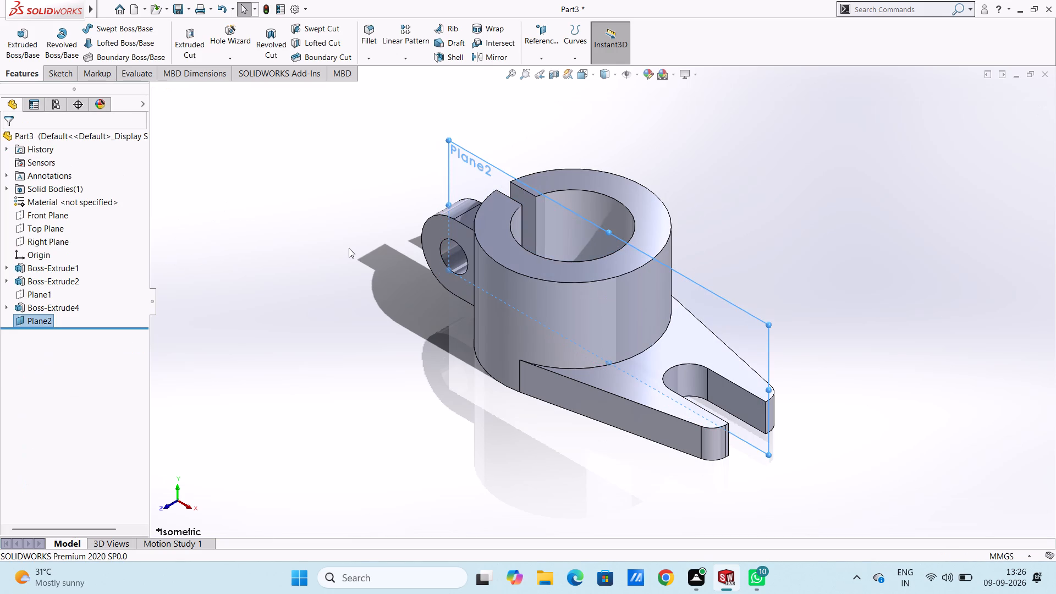
Open a new sketch on Plane2, viewed from the back of the part.
key(ctrl+5)
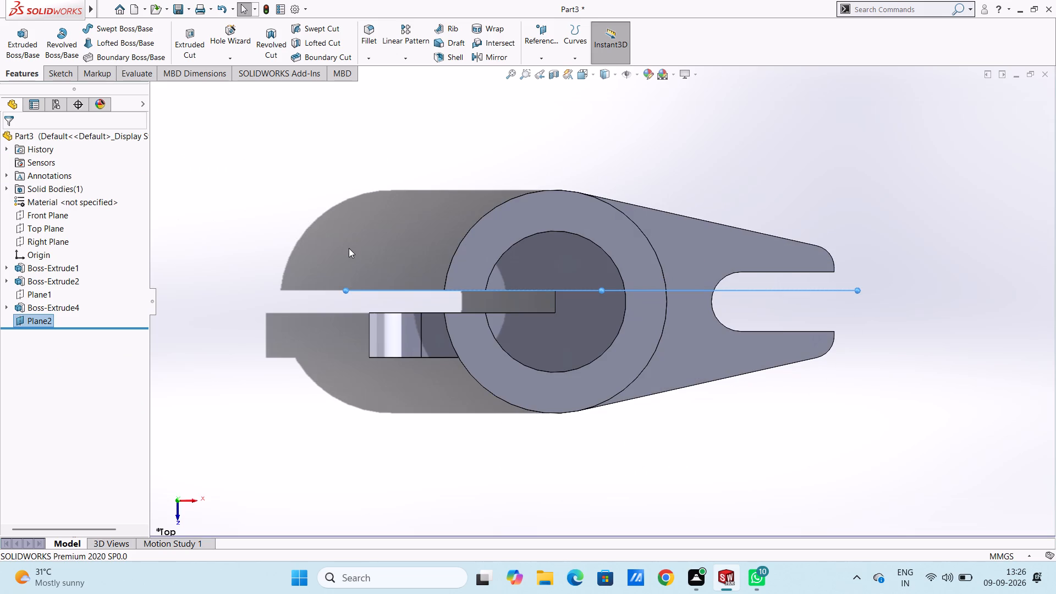
key(ctrl+2)
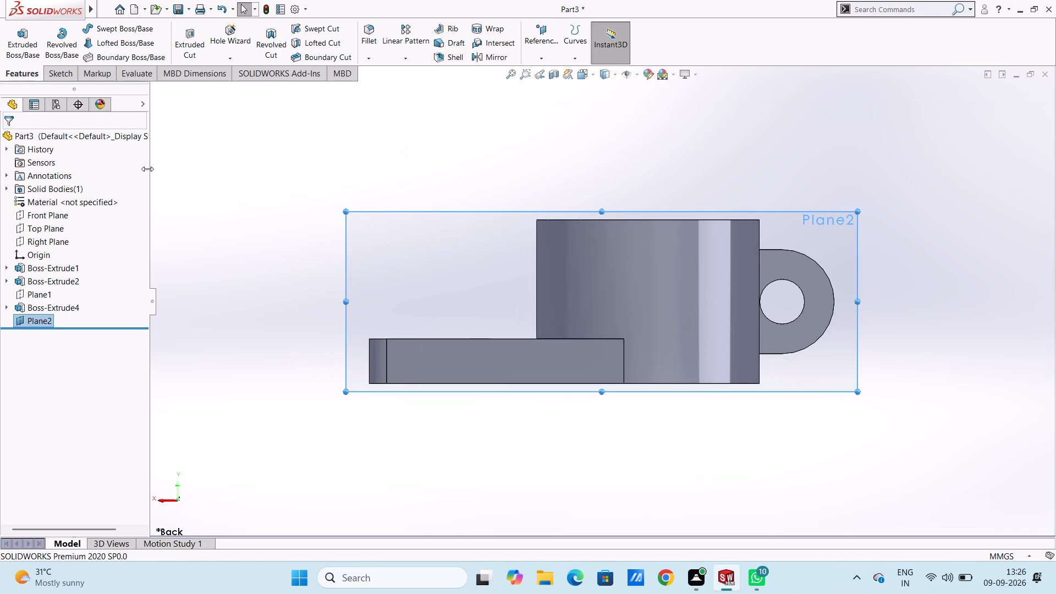
click(809, 235)
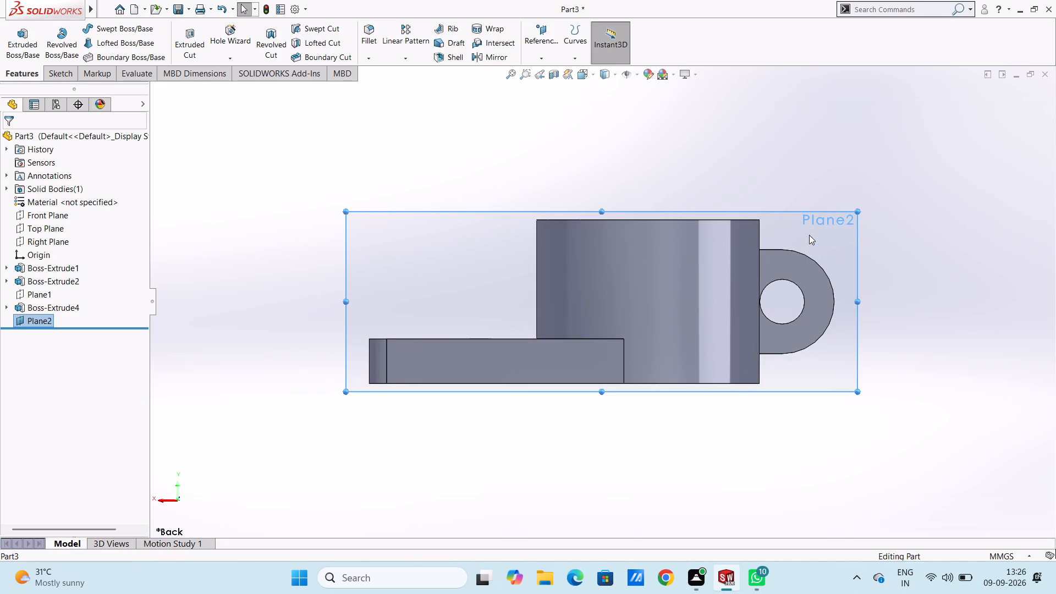
click(859, 200)
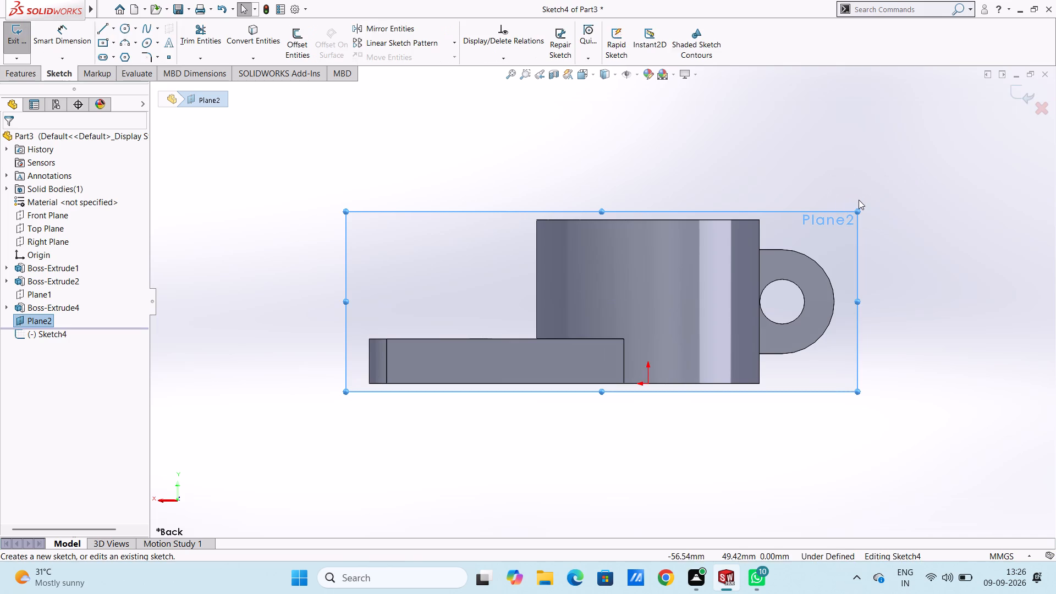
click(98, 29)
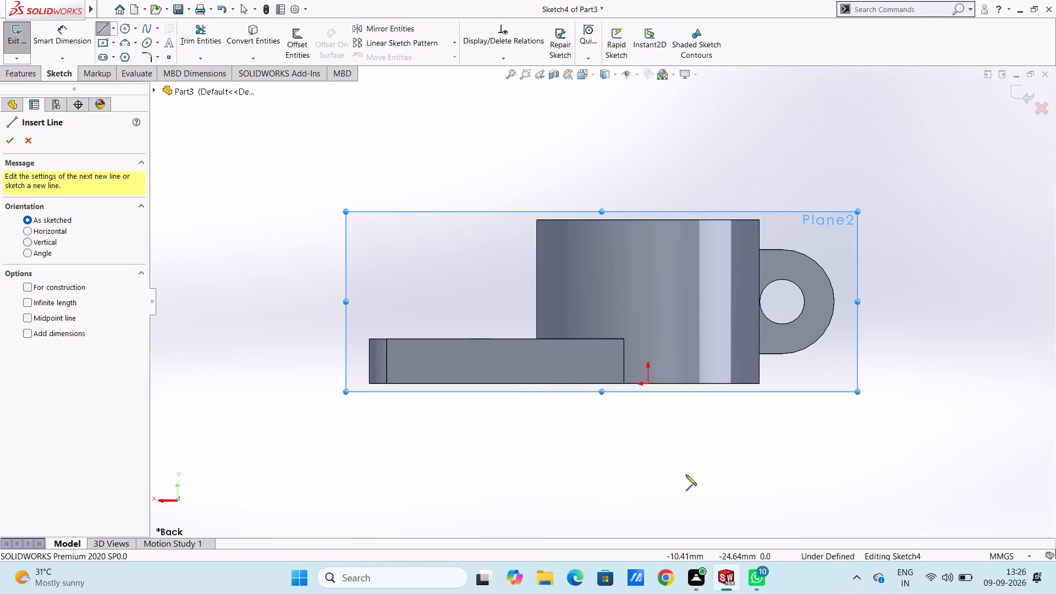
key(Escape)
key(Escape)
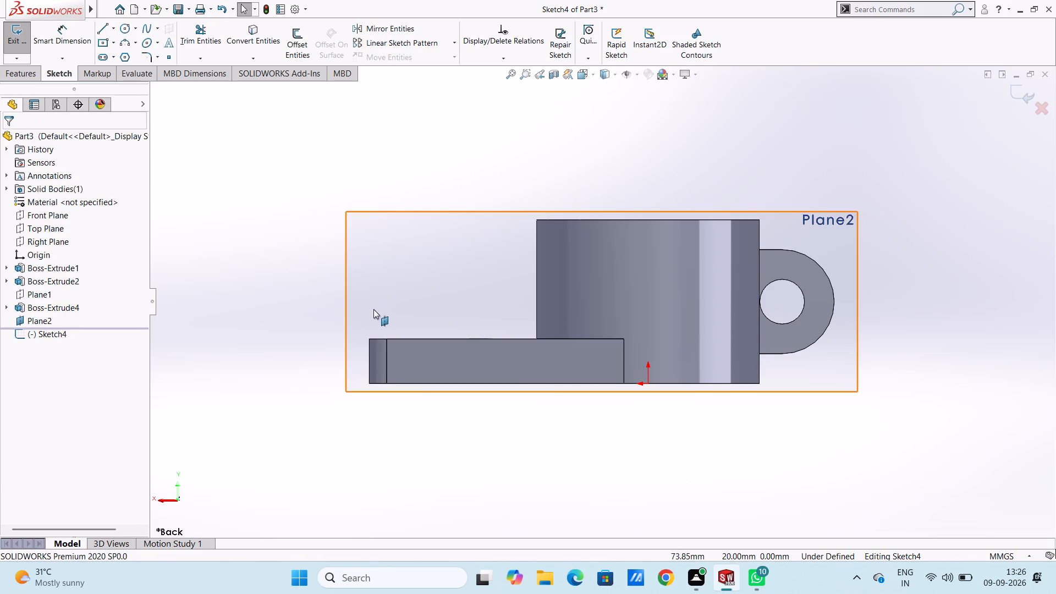
Sketch two concentric circles centred on the existing lug's hole, with radii of 14 mm and 6 mm.
click(122, 28)
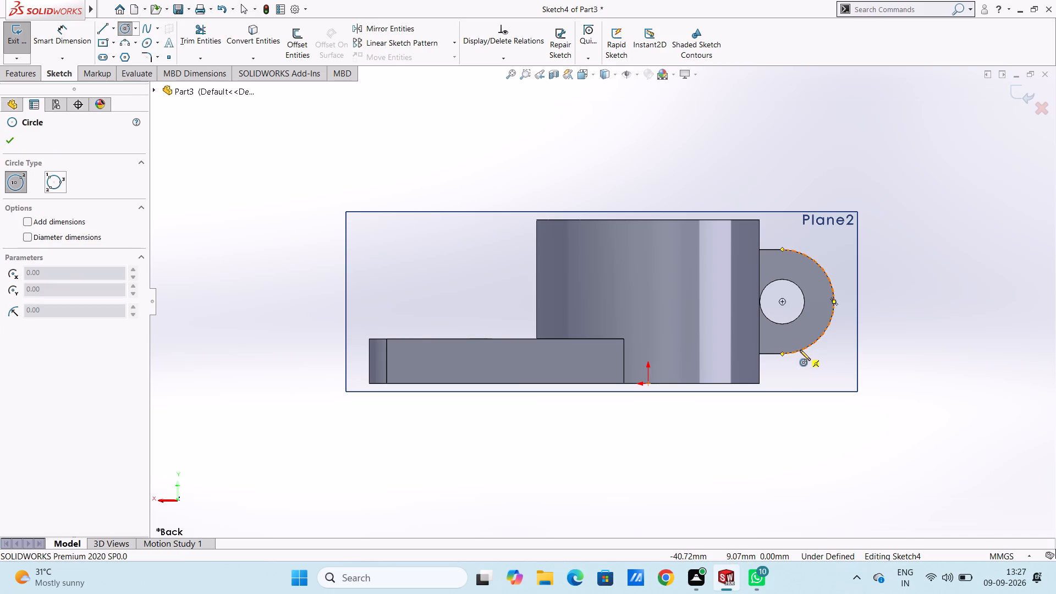
click(782, 302)
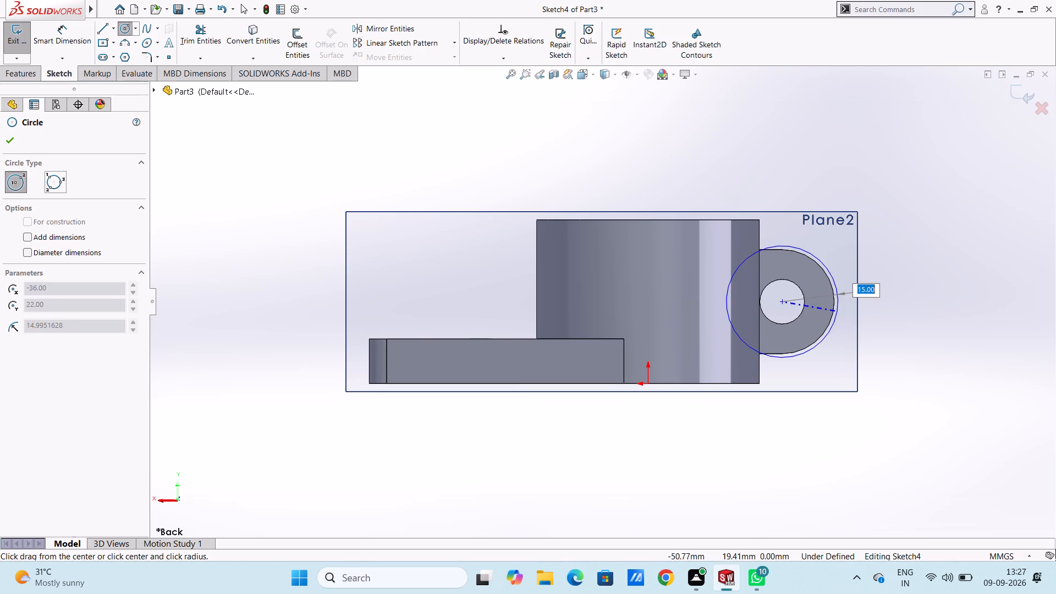
key(4)
key(BackSpace)
text(14)
key(Return)
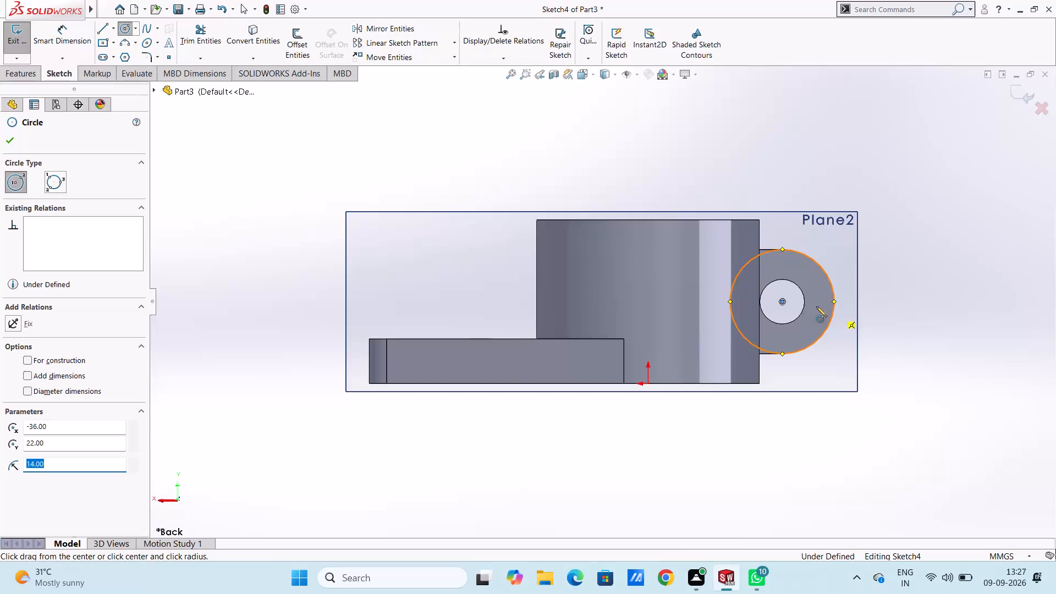
click(782, 301)
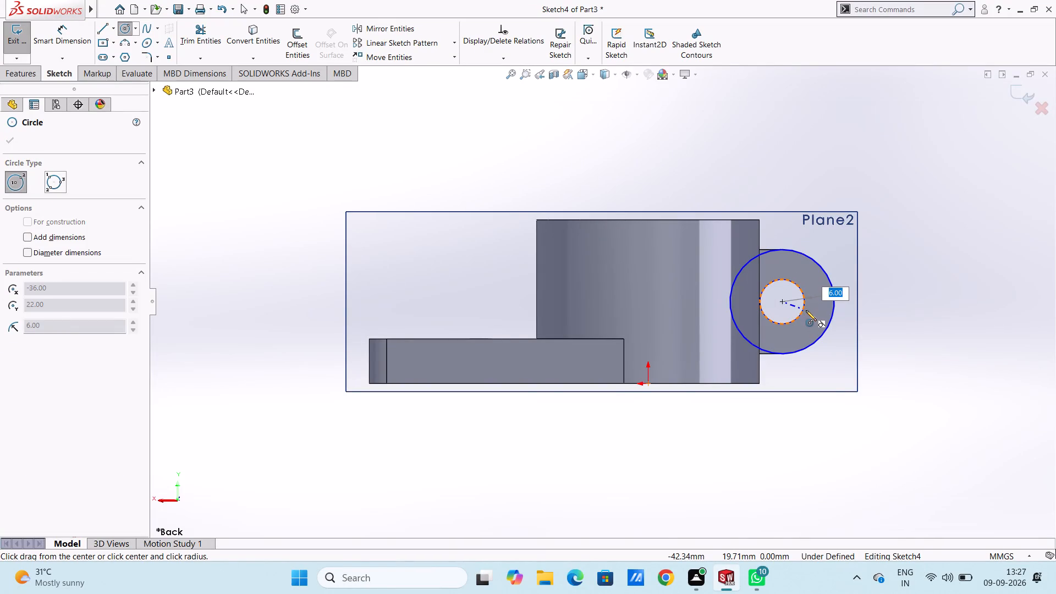
key(Return)
key(Escape)
key(Escape)
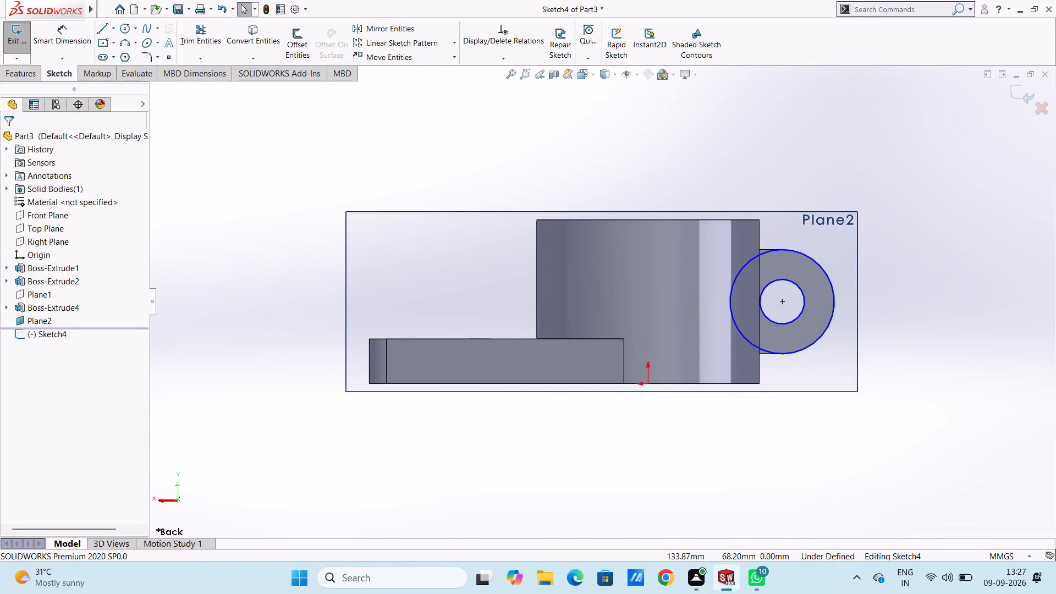
Draw an 11 mm horizontal line from the outer circle's top toward the boss, a 28 mm vertical line down, and an 11 mm line back to its bottom.
click(102, 30)
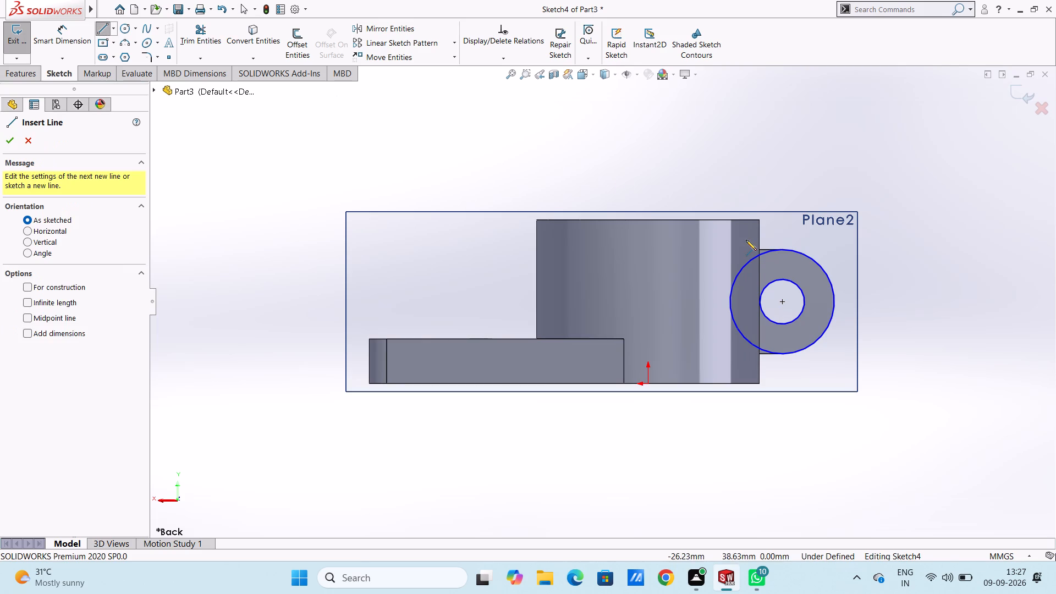
click(783, 249)
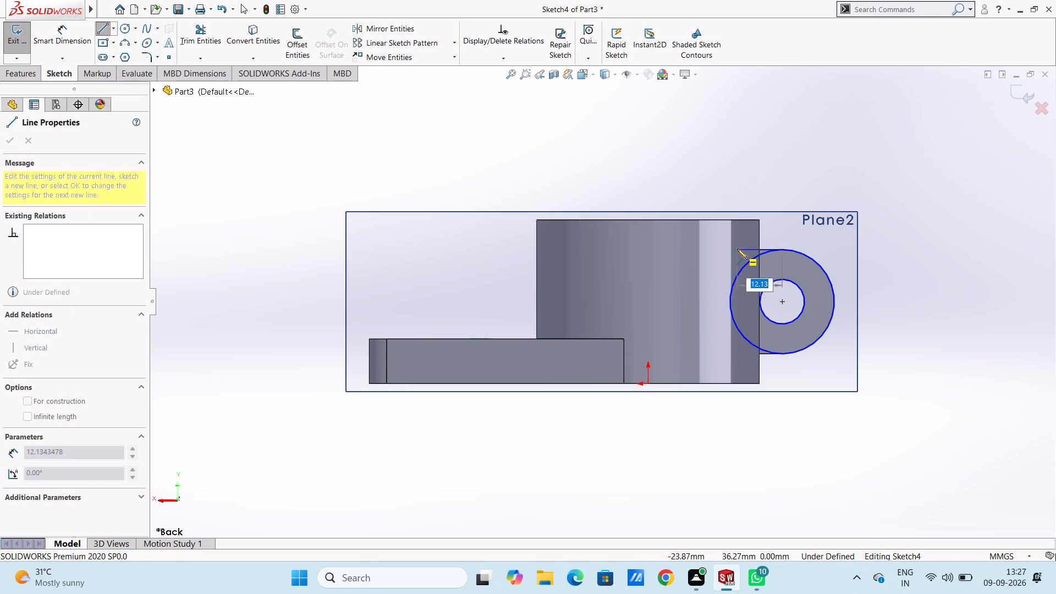
text(11)
key(Return)
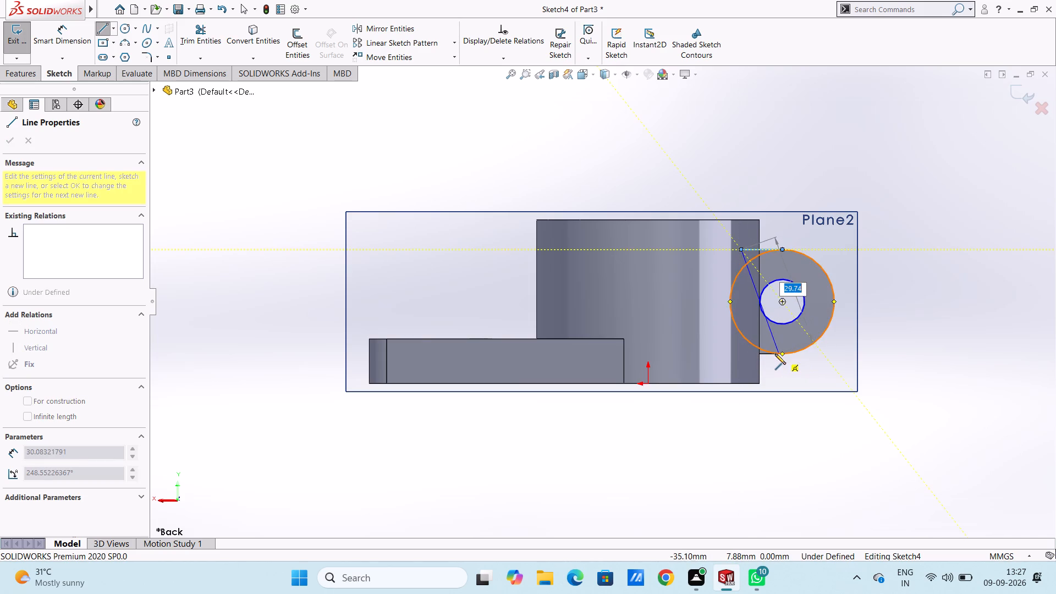
click(742, 353)
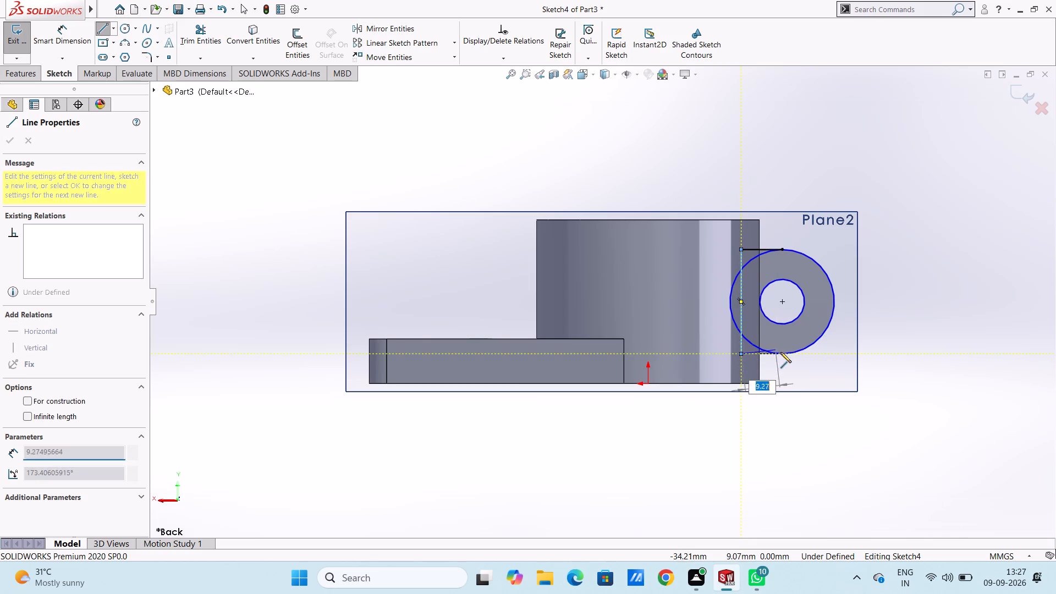
click(783, 356)
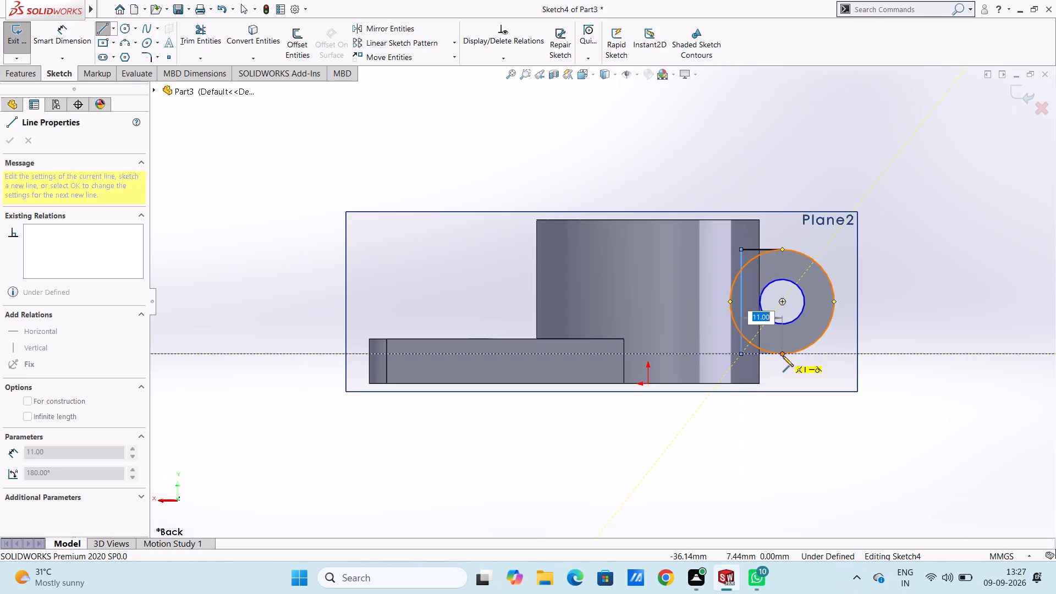
key(Escape)
key(Escape)
key(Escape)
key(Escape)
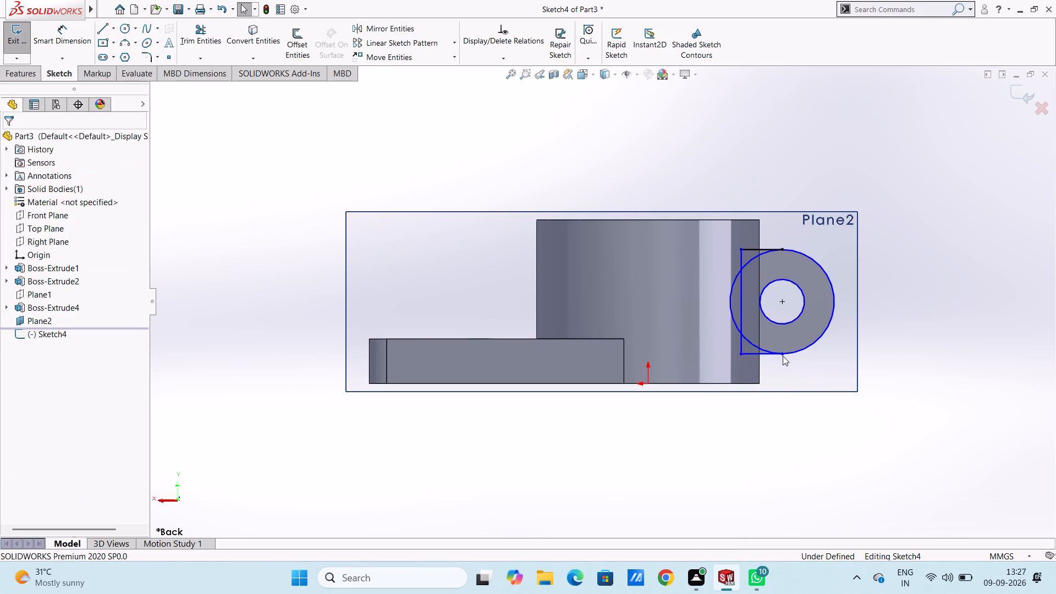
Trim away the boss-side arcs of the 14 mm radius circle, leaving a D-shaped lug outline around the hole.
click(190, 32)
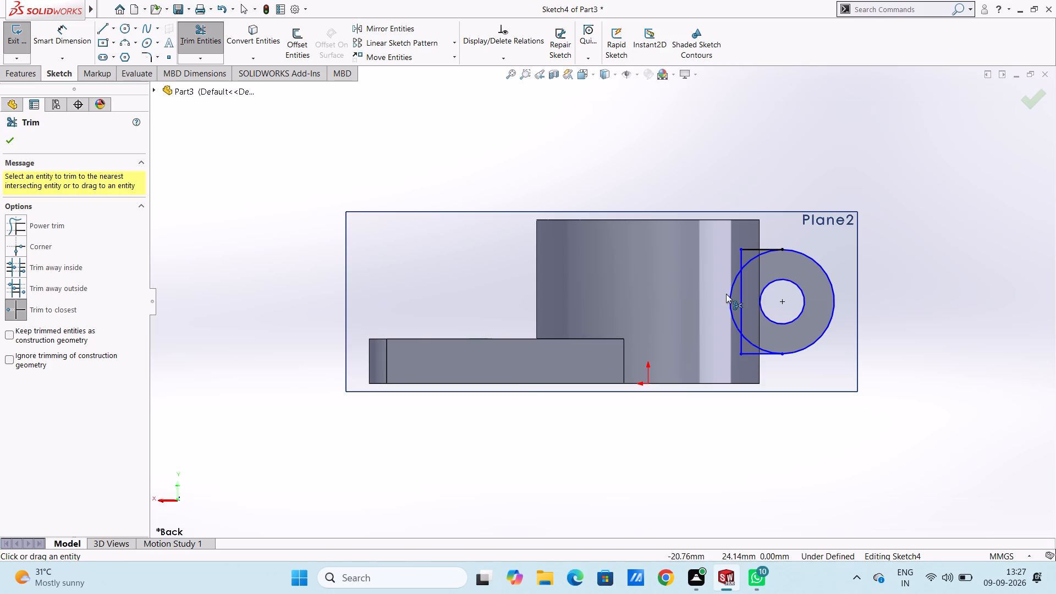
click(729, 299)
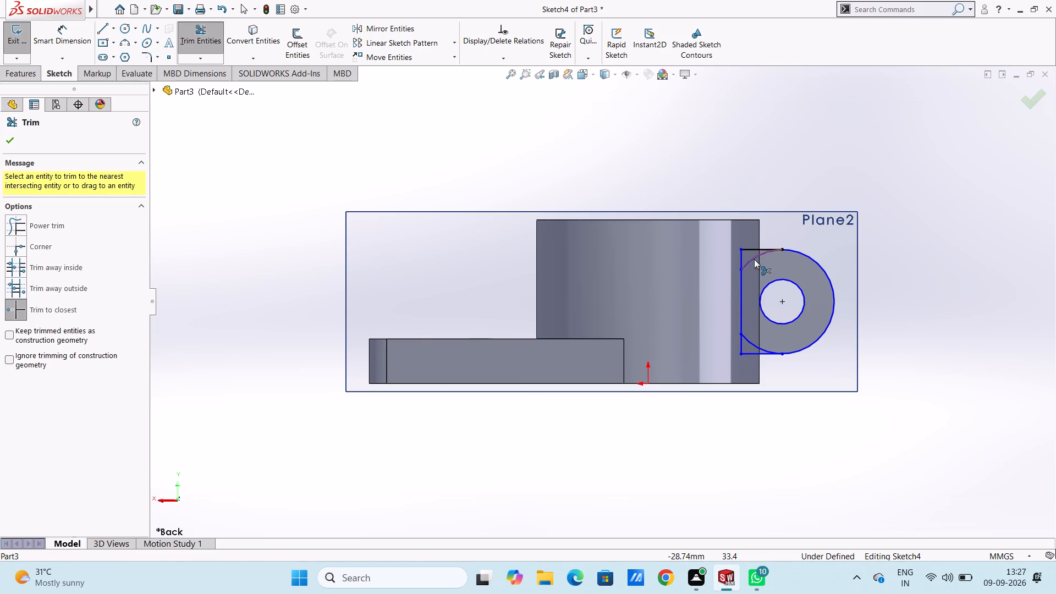
click(752, 259)
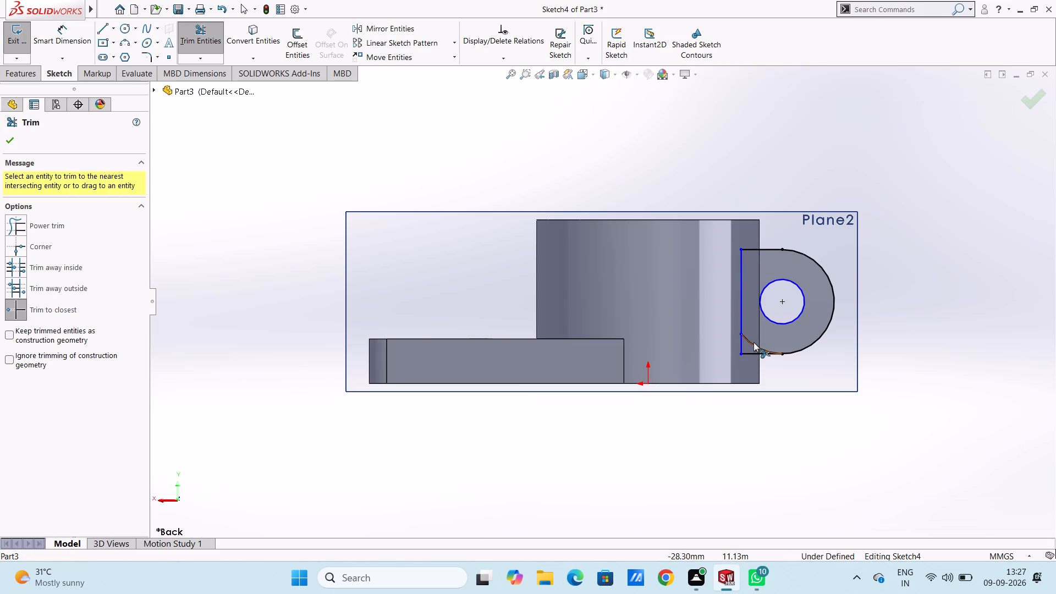
click(754, 342)
key(Escape)
key(Escape)
key(Escape)
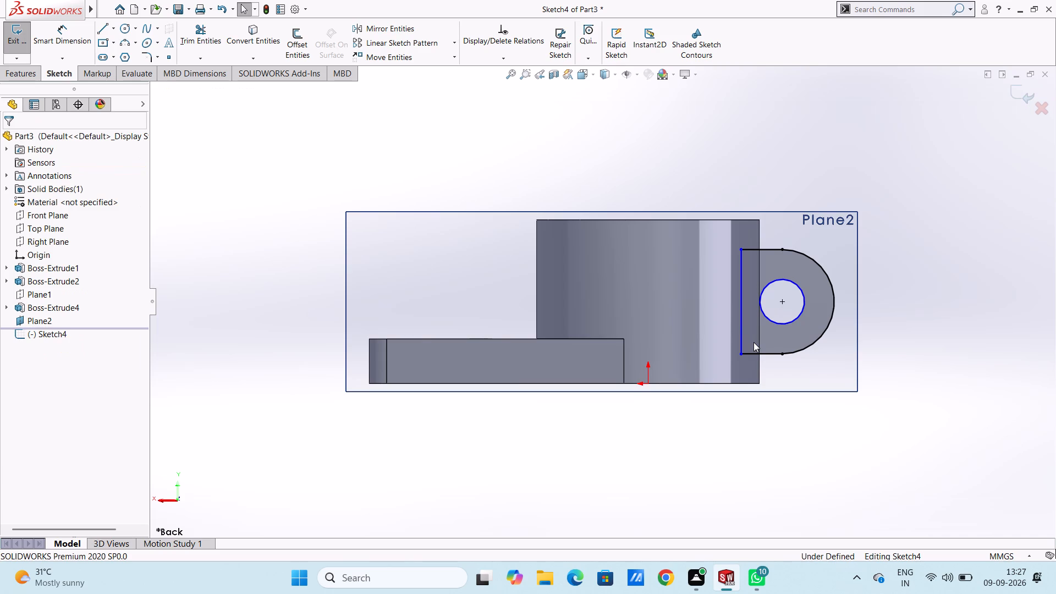
Extrude the lug profile 12 mm blind in the reversed direction, away from the first lug, merged with the part.
key(ctrl+7)
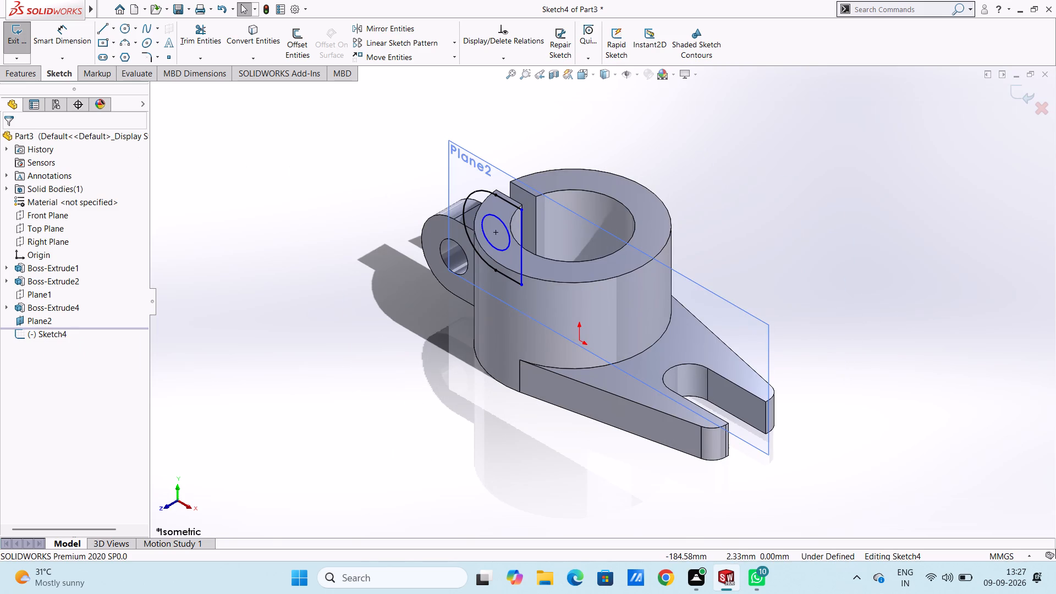
click(22, 81)
click(21, 73)
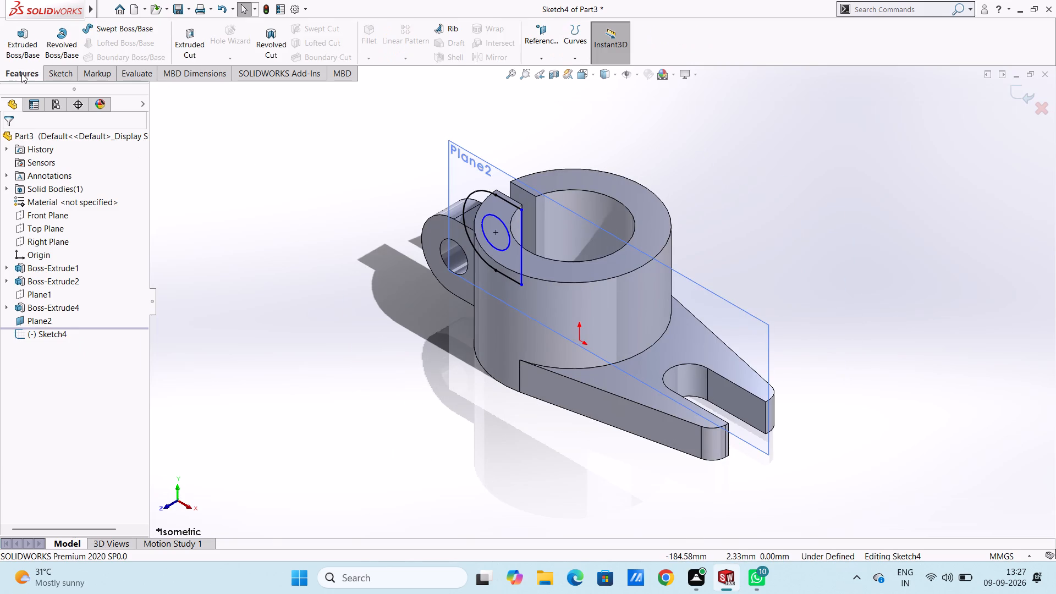
click(18, 47)
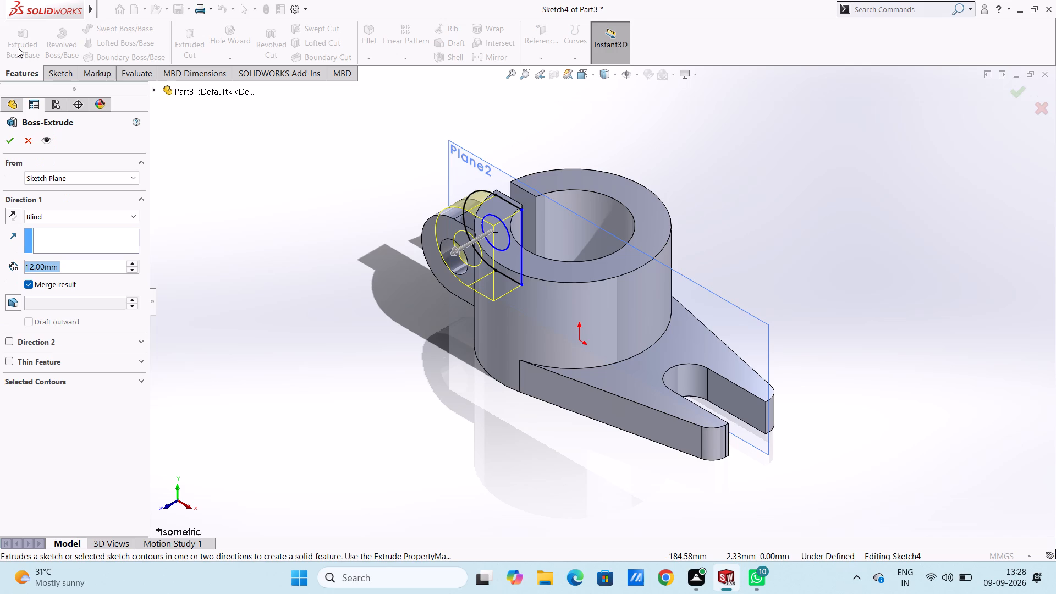
click(14, 212)
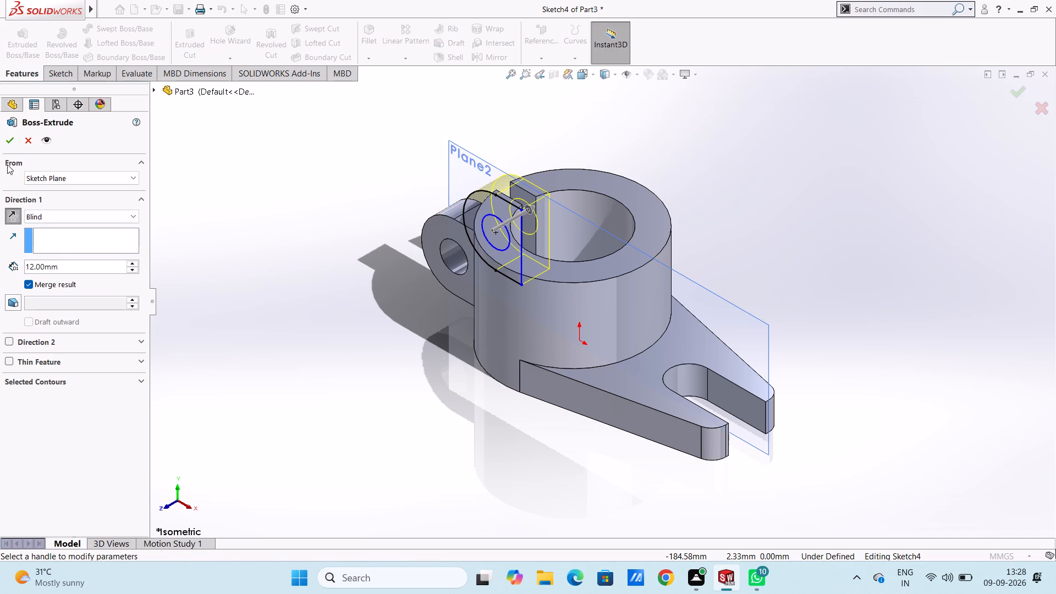
click(9, 139)
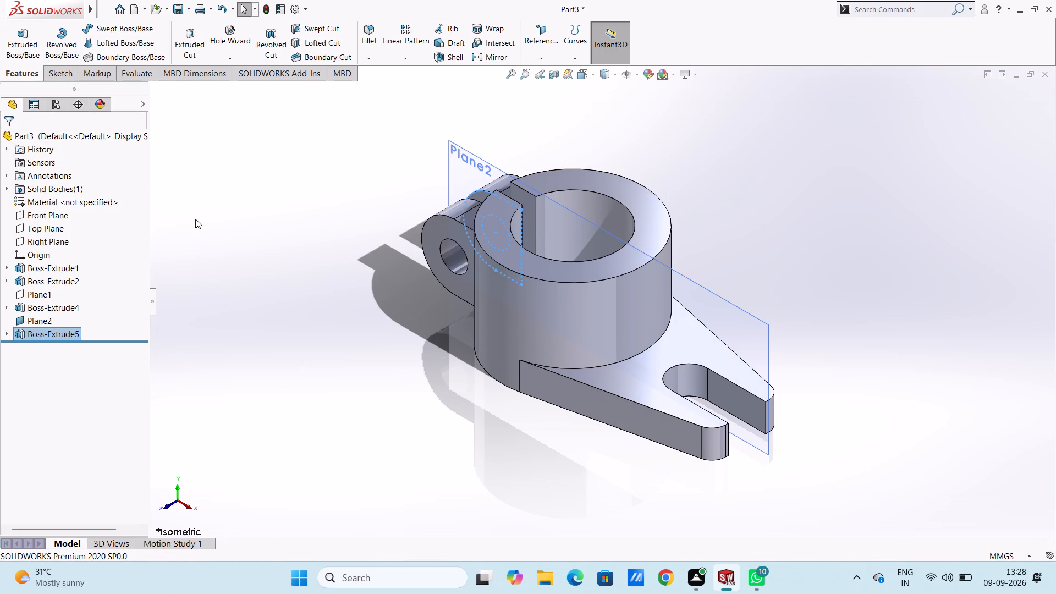
click(200, 223)
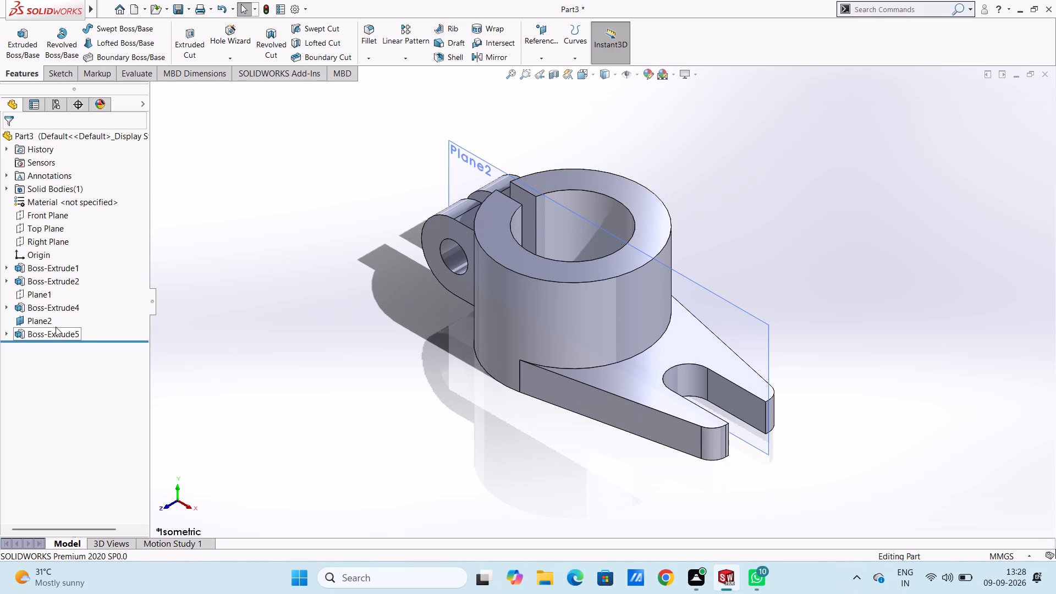
Hide Plane2.
click(51, 320)
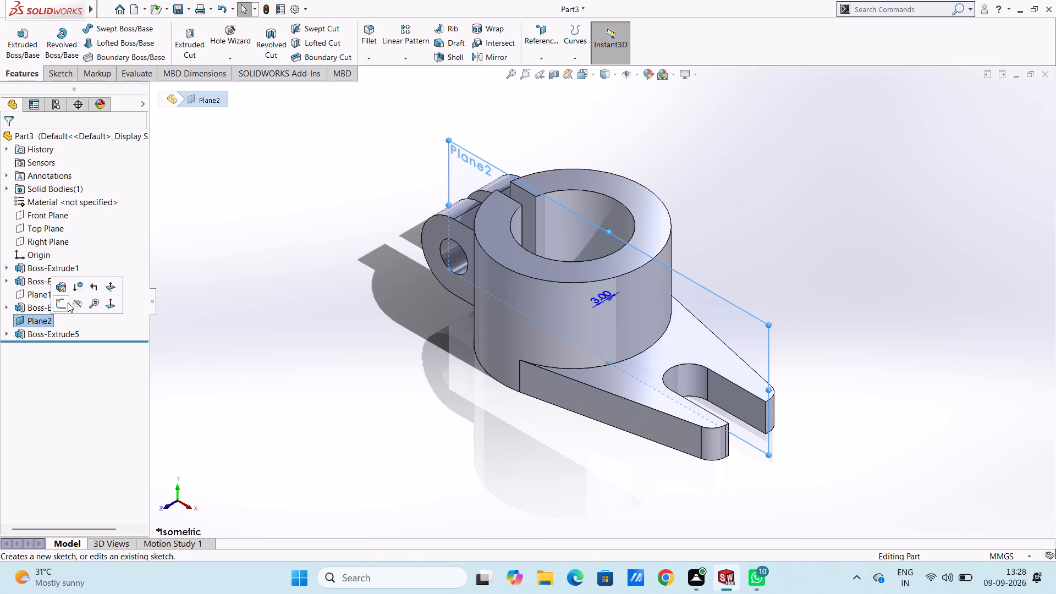
click(77, 300)
click(316, 276)
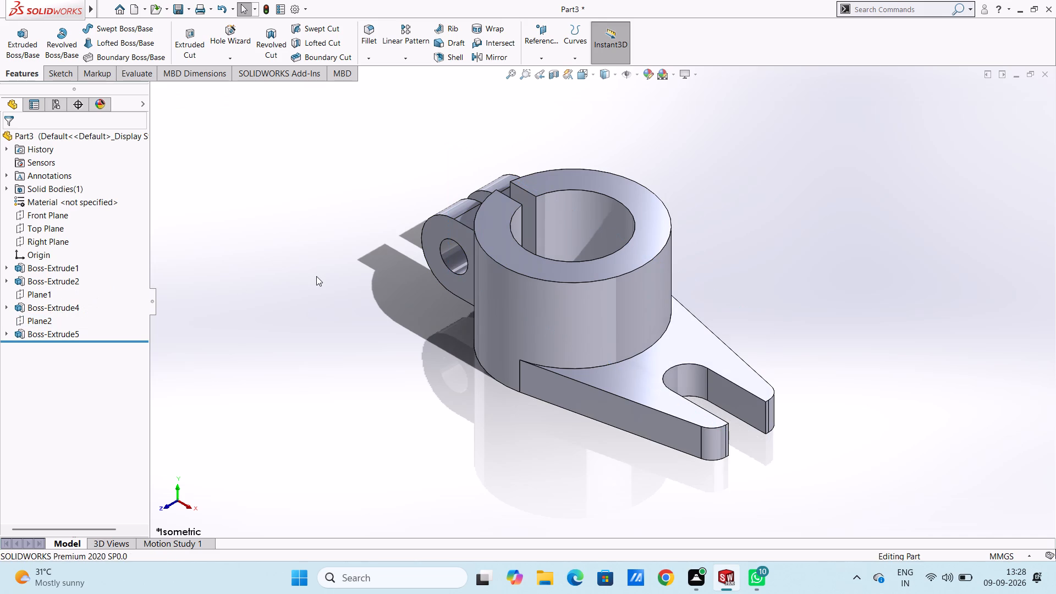
Check the part from the right and top, and change the whole part's colour to teal.
key(ctrl+4)
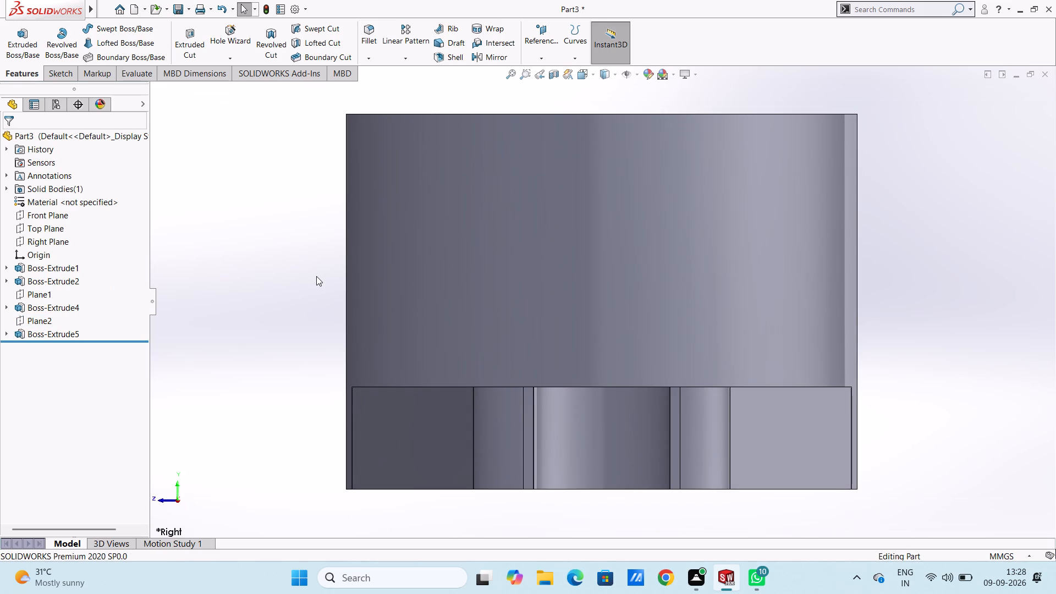
key(ctrl+5)
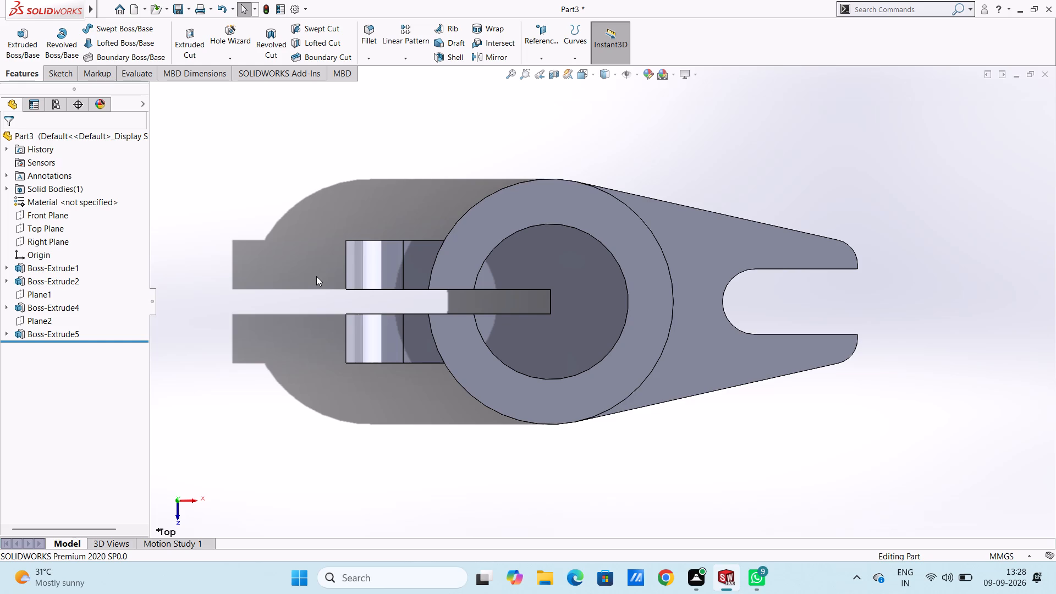
key(ctrl+7)
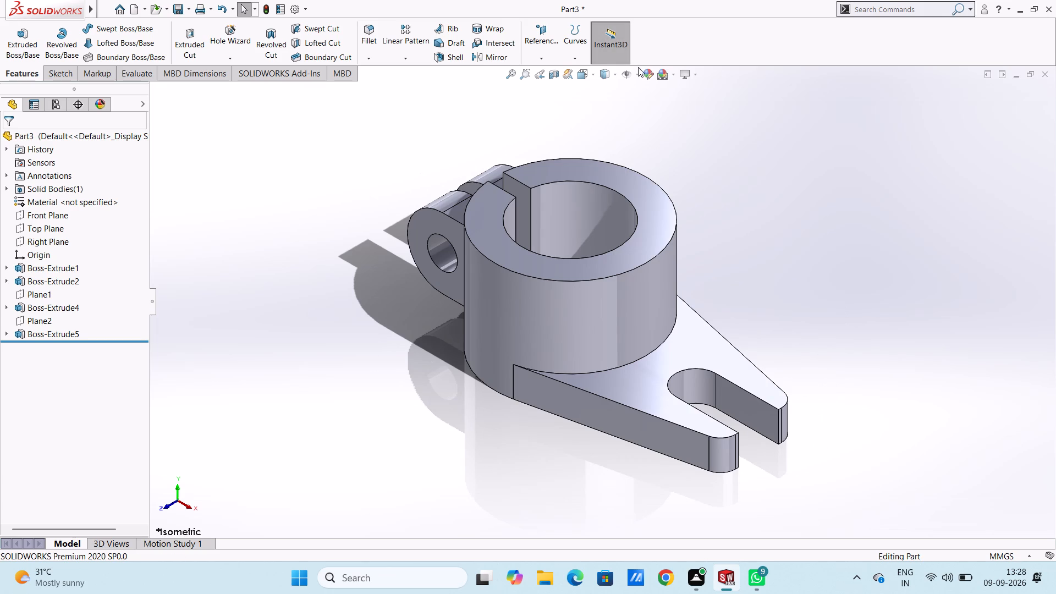
click(651, 74)
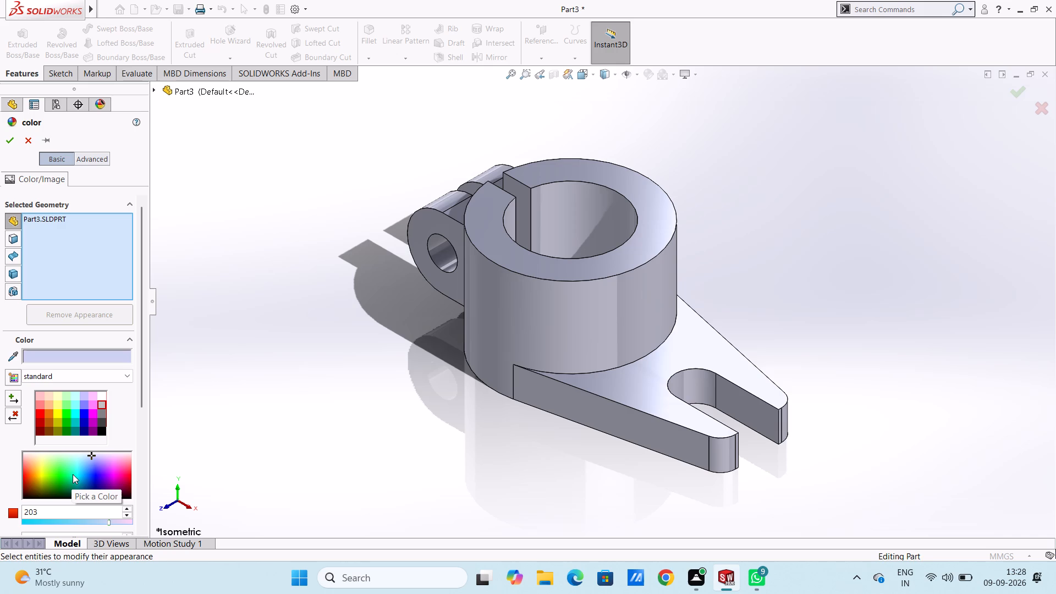
click(76, 485)
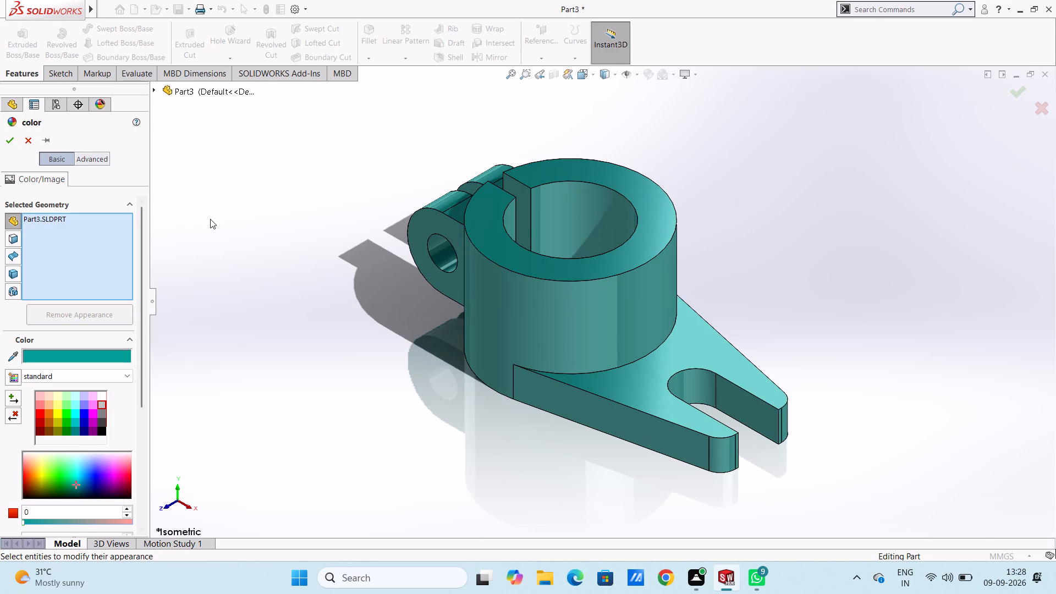
click(8, 142)
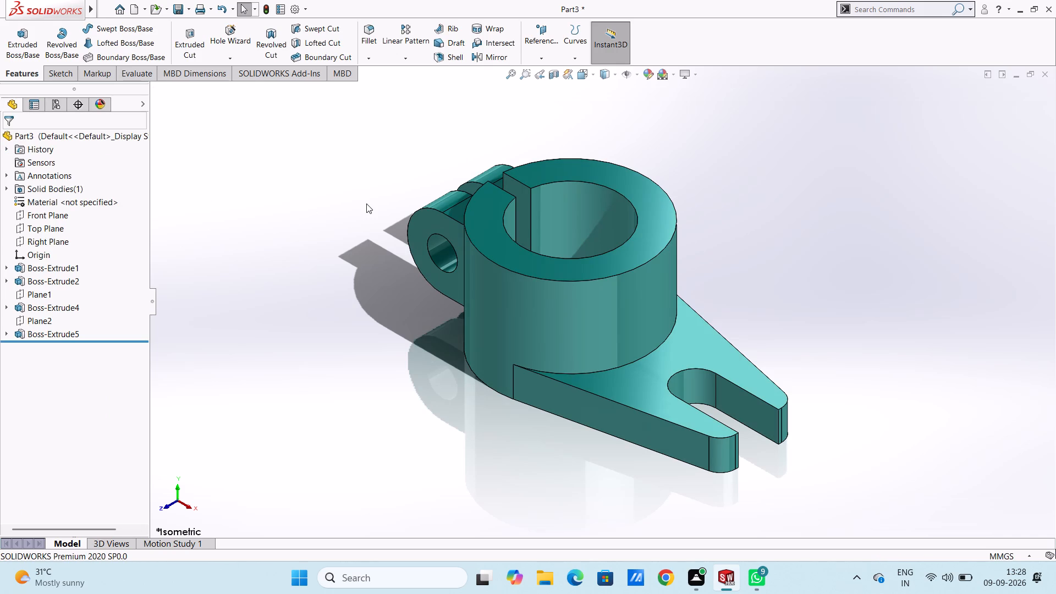
Save the part in the Documents folder as "split clamp mounting bracket" in SOLIDWORKS Part format.
key(ctrl+s)
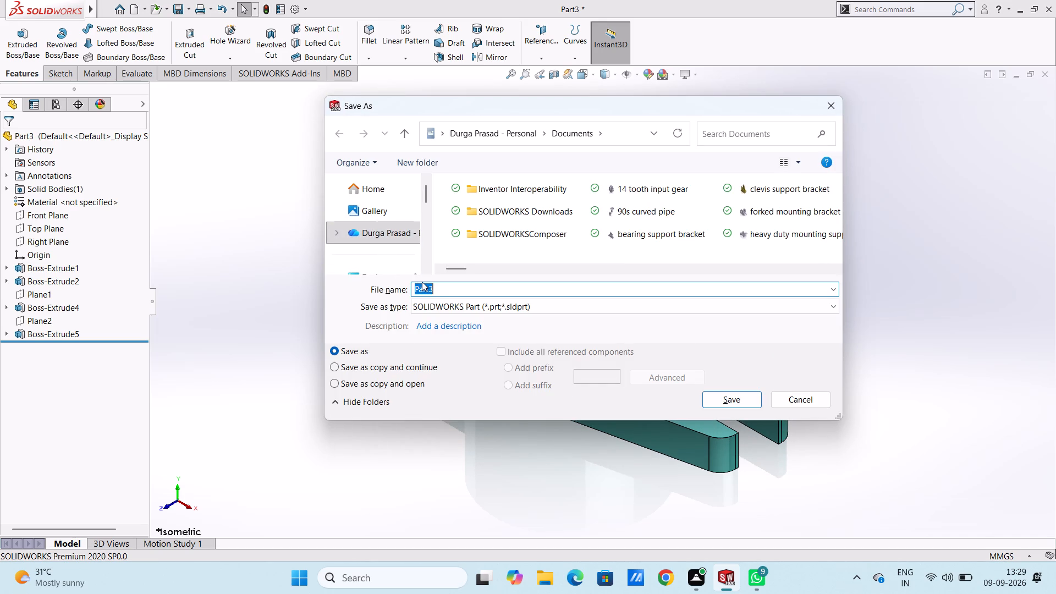
text(split)
key(space)
text(cl)
key(a)
text(mp)
key(space)
text(mount)
text(ing)
key(space)
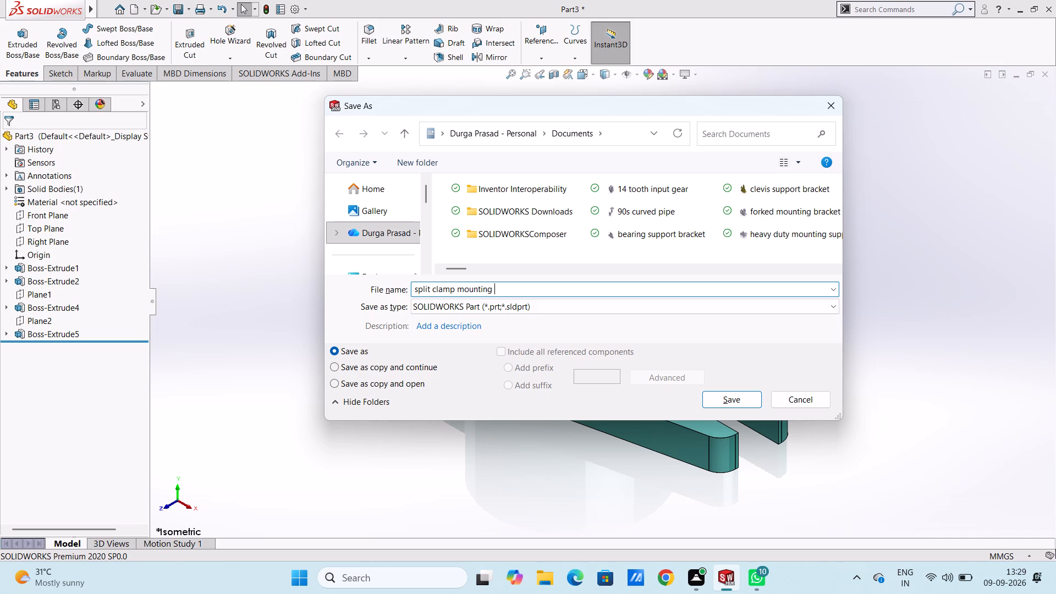
text(bracket)
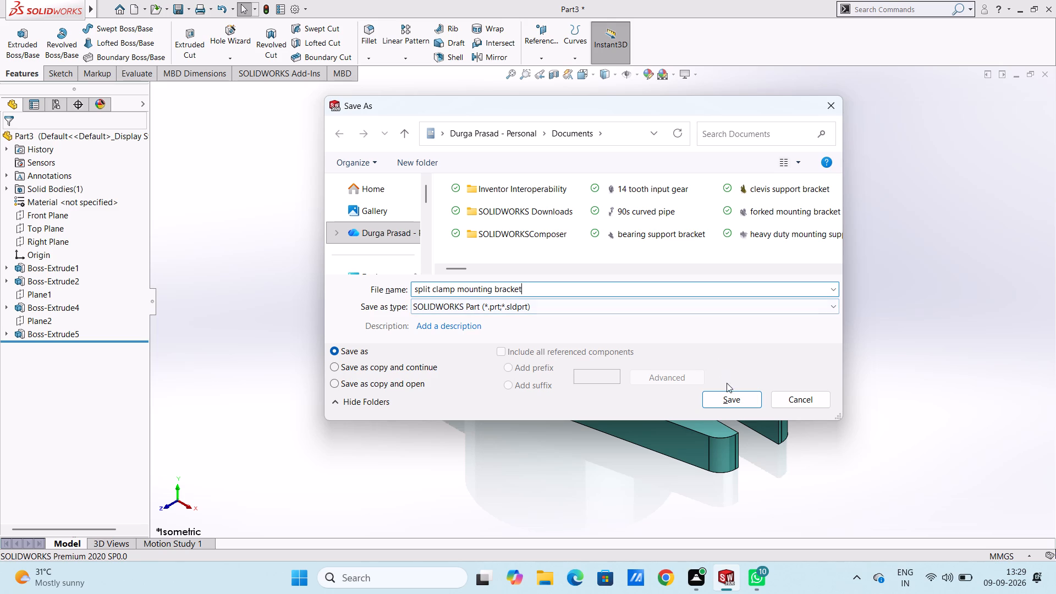
click(731, 398)
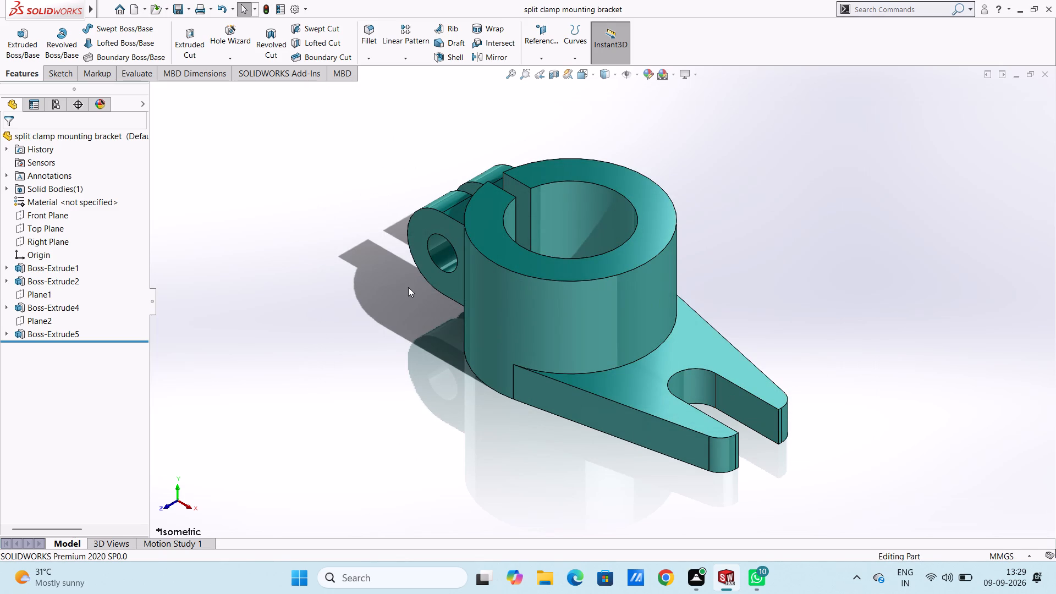
Save a PDF copy of the part in Documents under the same name, split clamp mounting bracket.
click(187, 8)
click(198, 42)
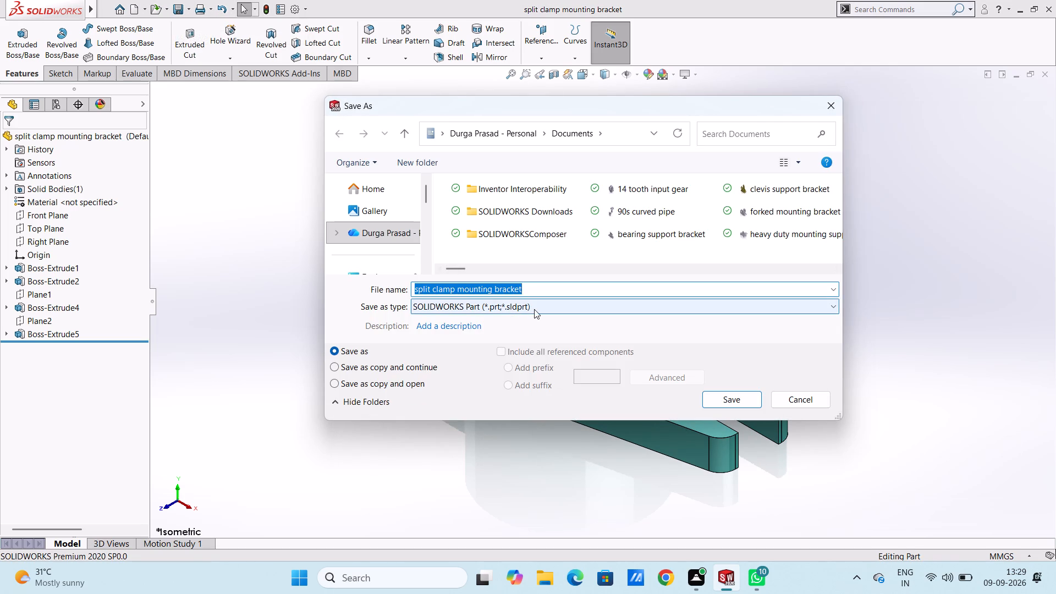
click(536, 309)
click(497, 85)
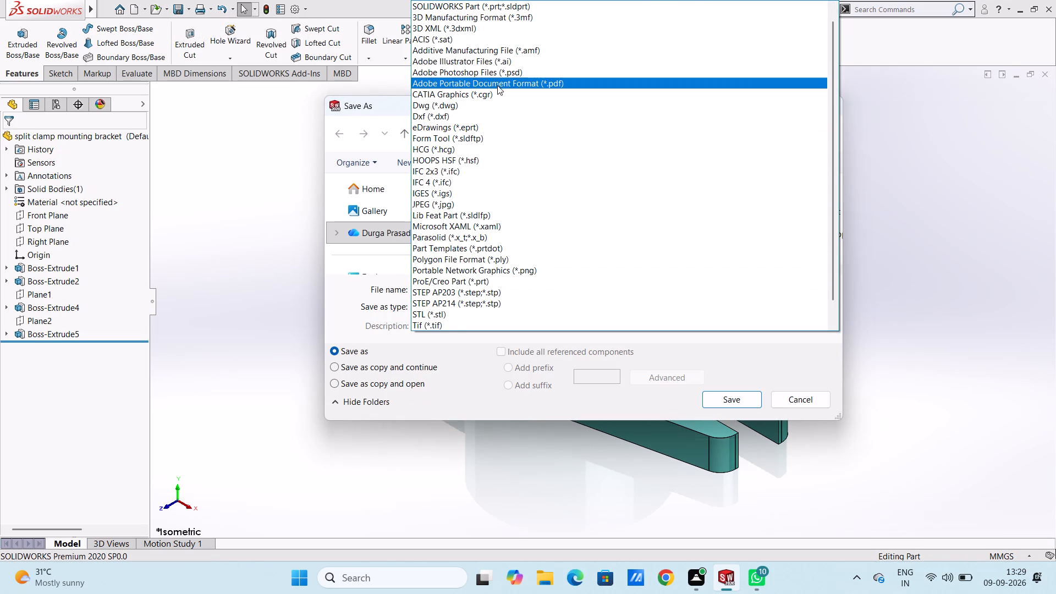
click(719, 421)
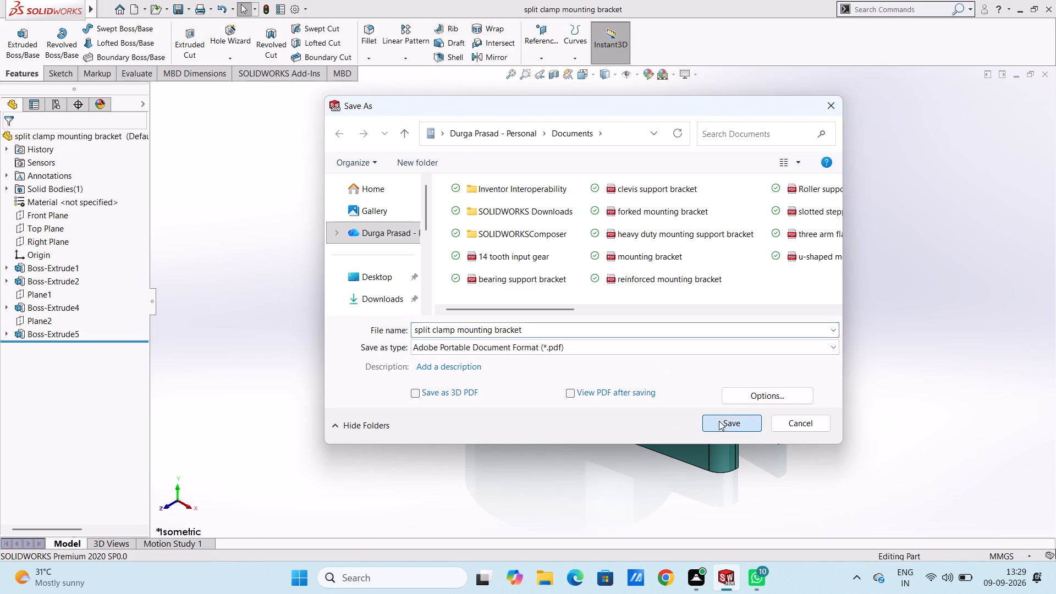
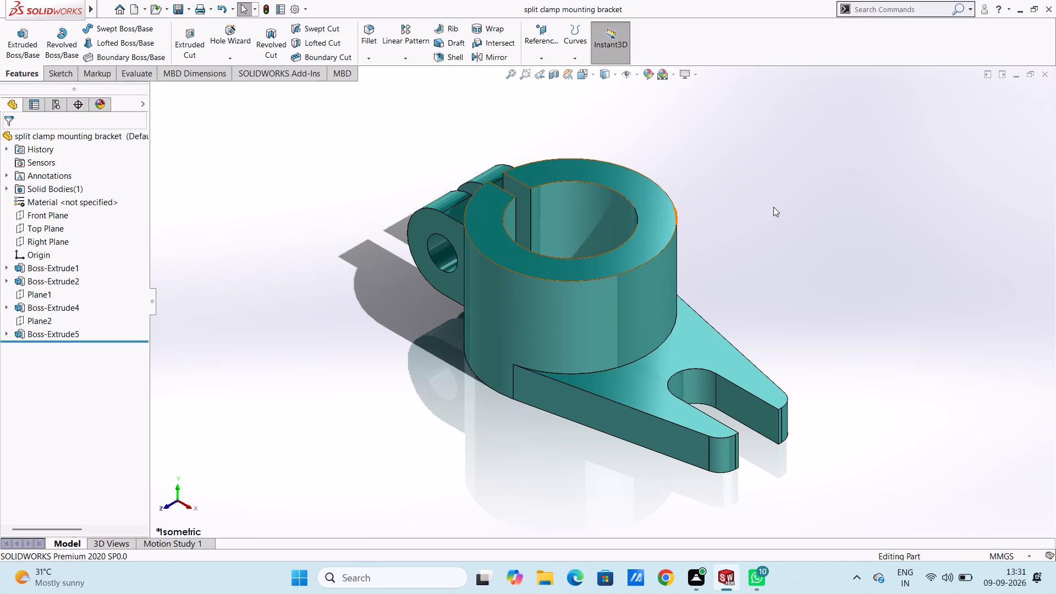
Inspect the finished bracket in the bottom, top and left standard views, then return to the isometric view.
key(ctrl+6)
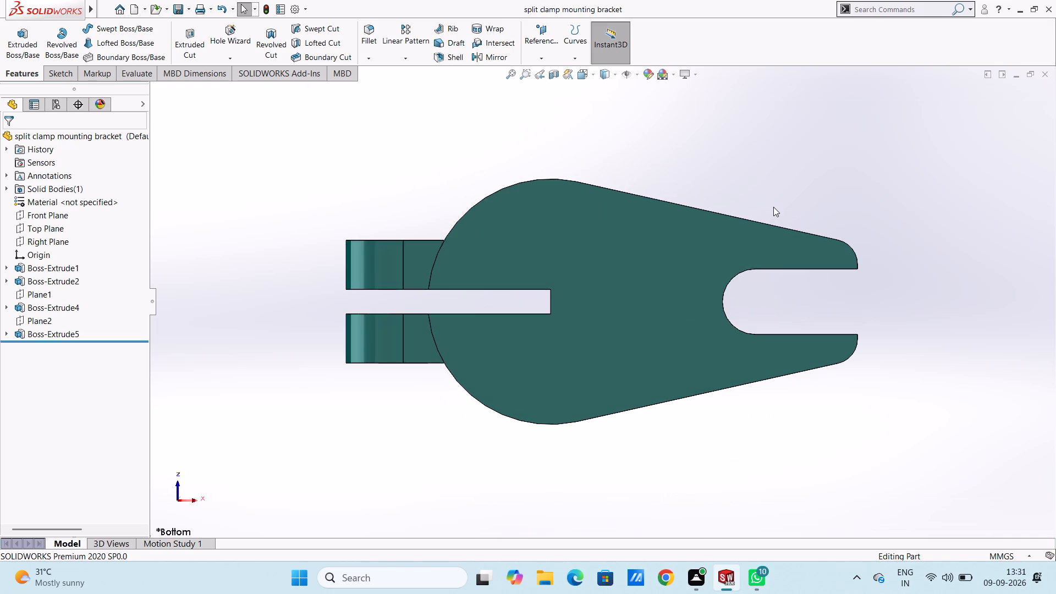
key(ctrl+5)
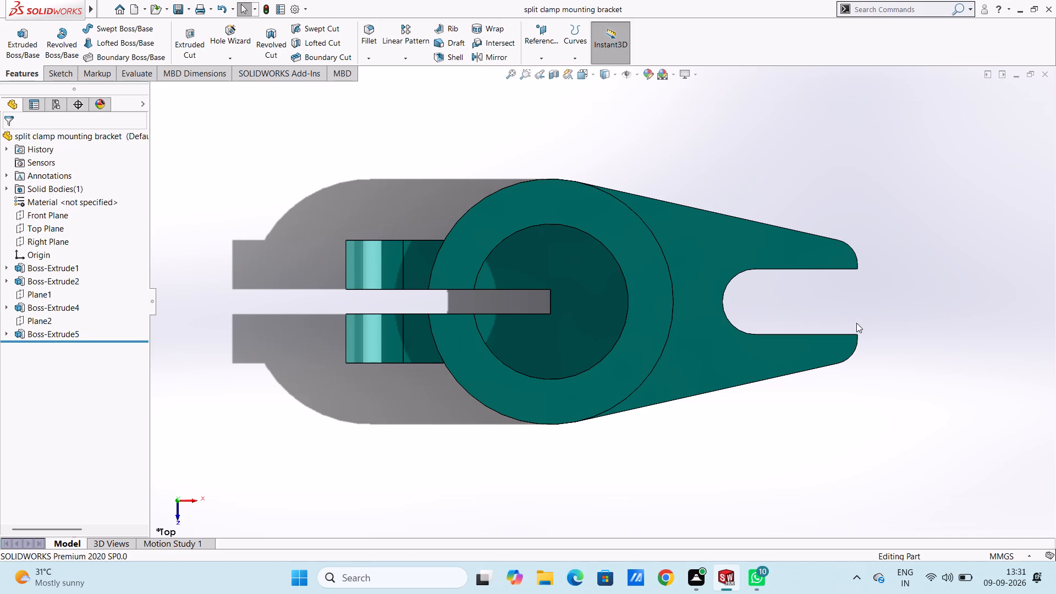
key(ctrl+3)
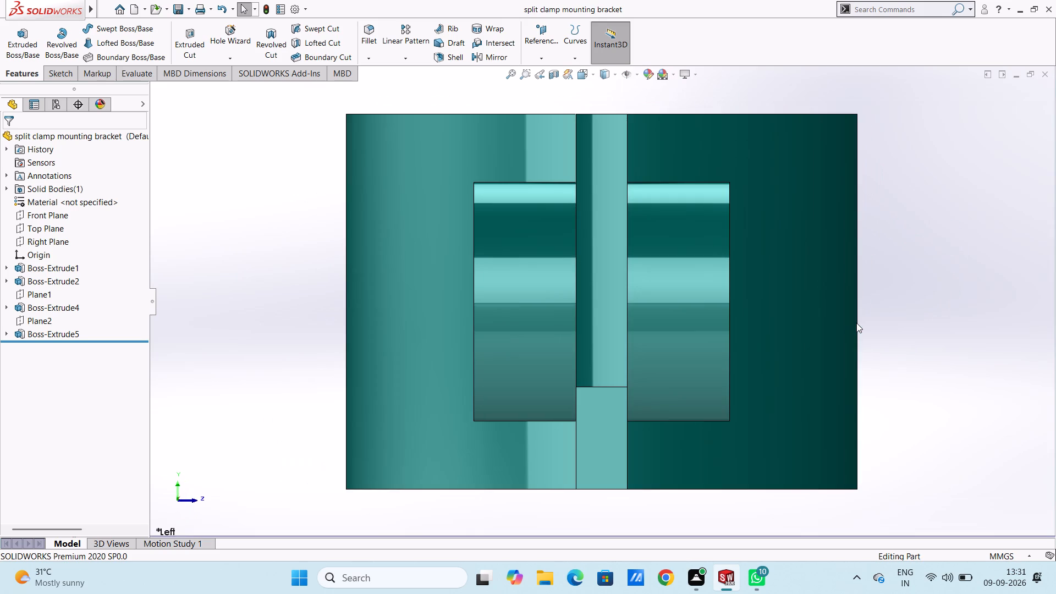
key(ctrl+5)
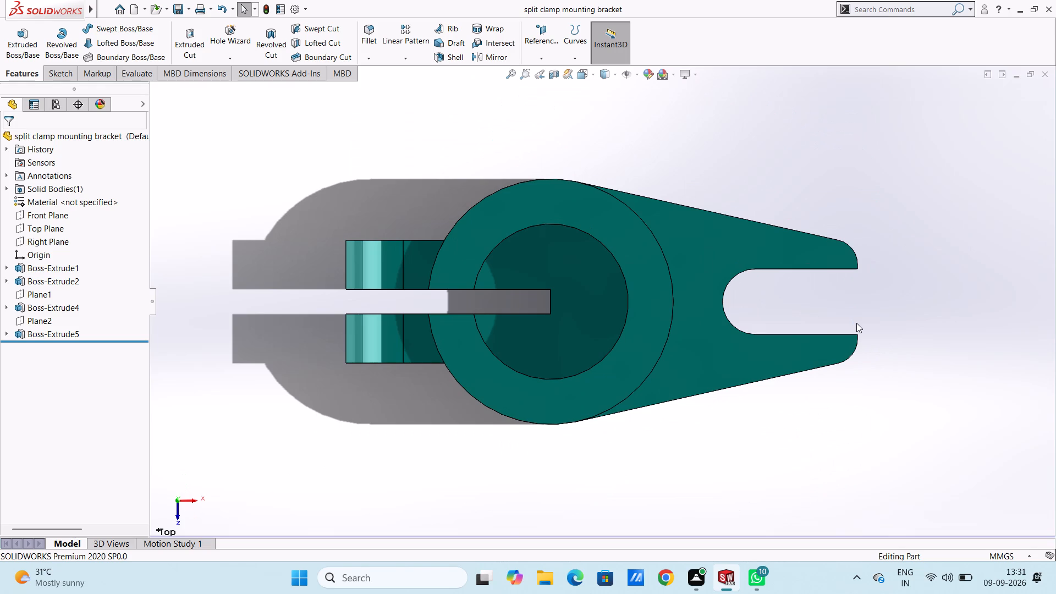
key(ctrl+7)
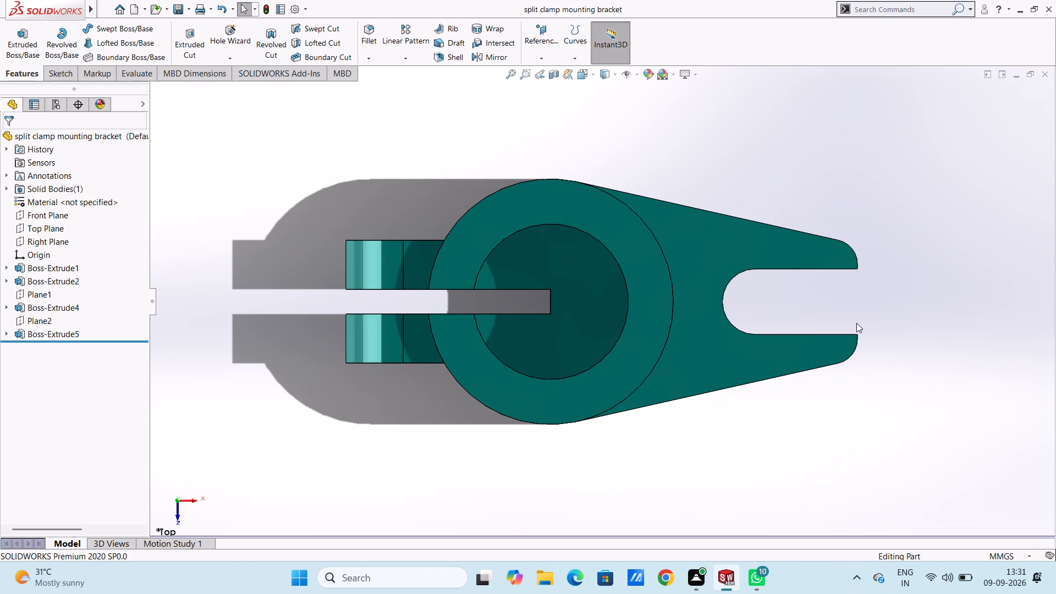